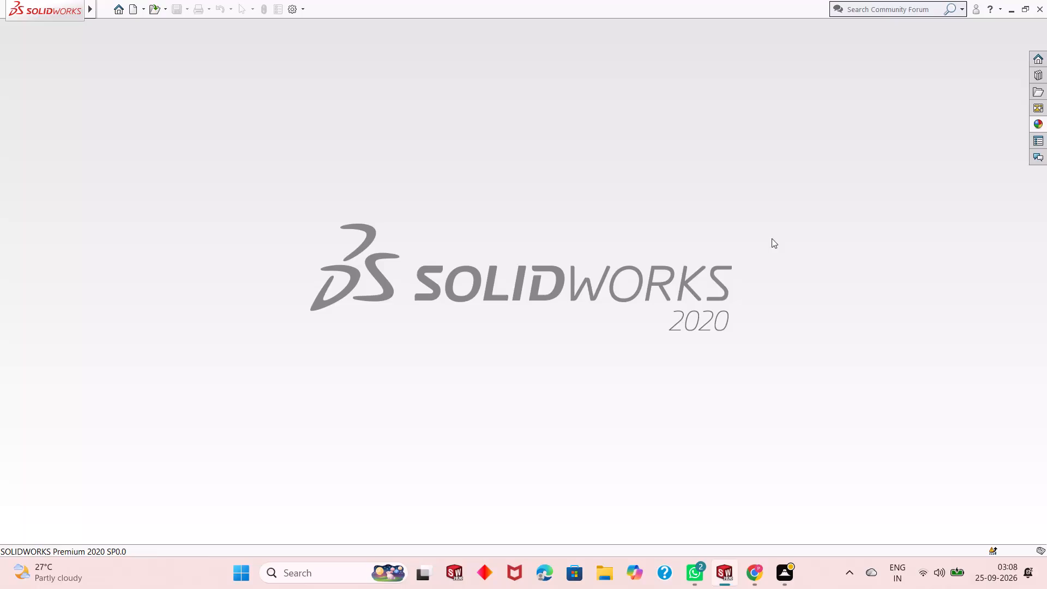
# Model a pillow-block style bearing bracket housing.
# Create a new part document.
pyautogui.click(131, 12)
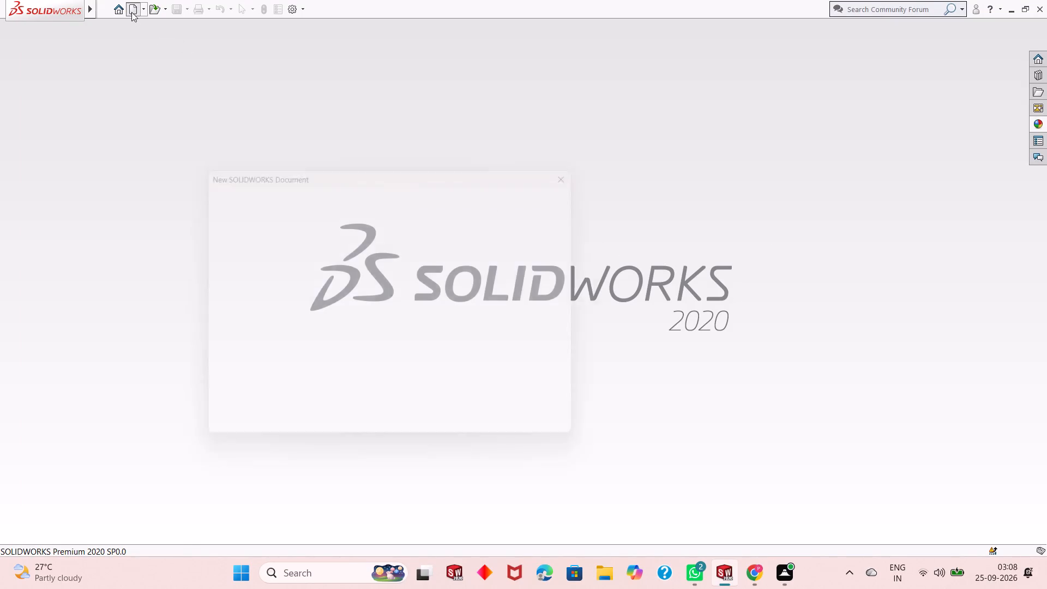
pyautogui.doubleClick(261, 274)
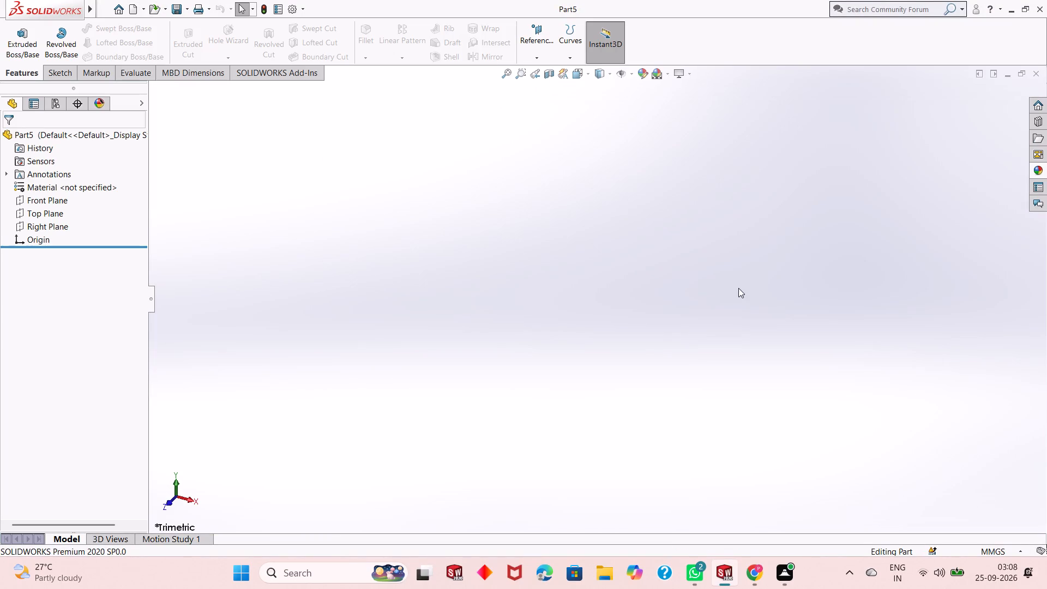
# Sketch a center rectangle on the Top Plane, centred on the origin, about 182 mm wide and 86 mm high.
pyautogui.click(47, 214)
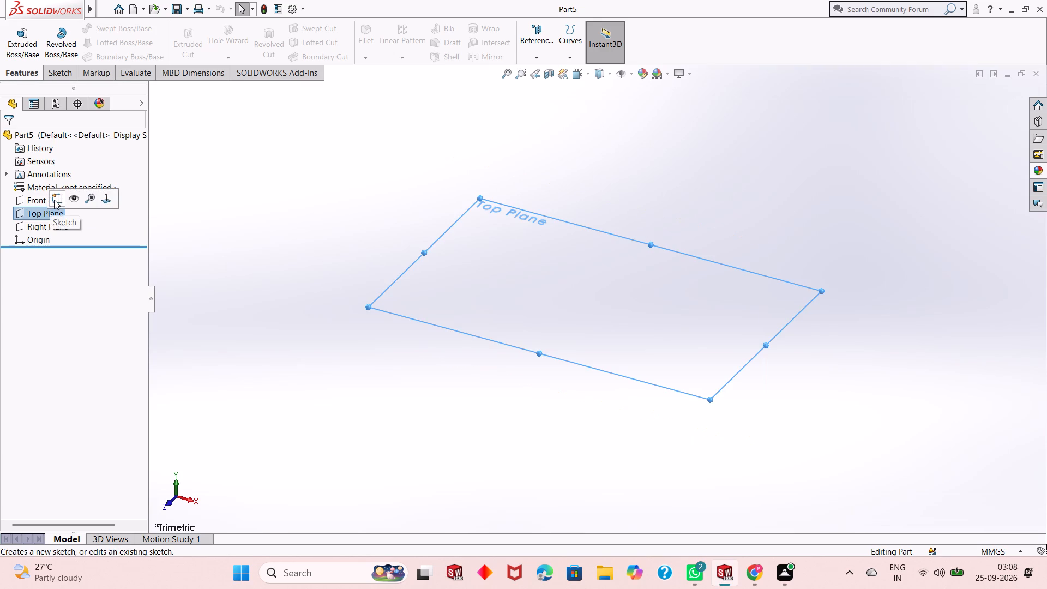
pyautogui.click(54, 200)
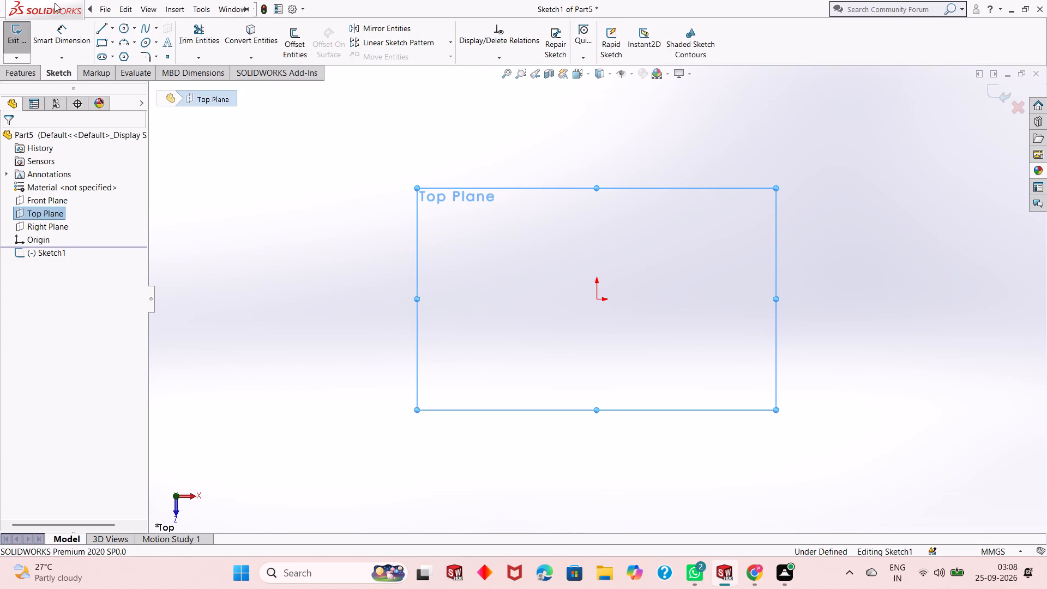
pyautogui.click(113, 46)
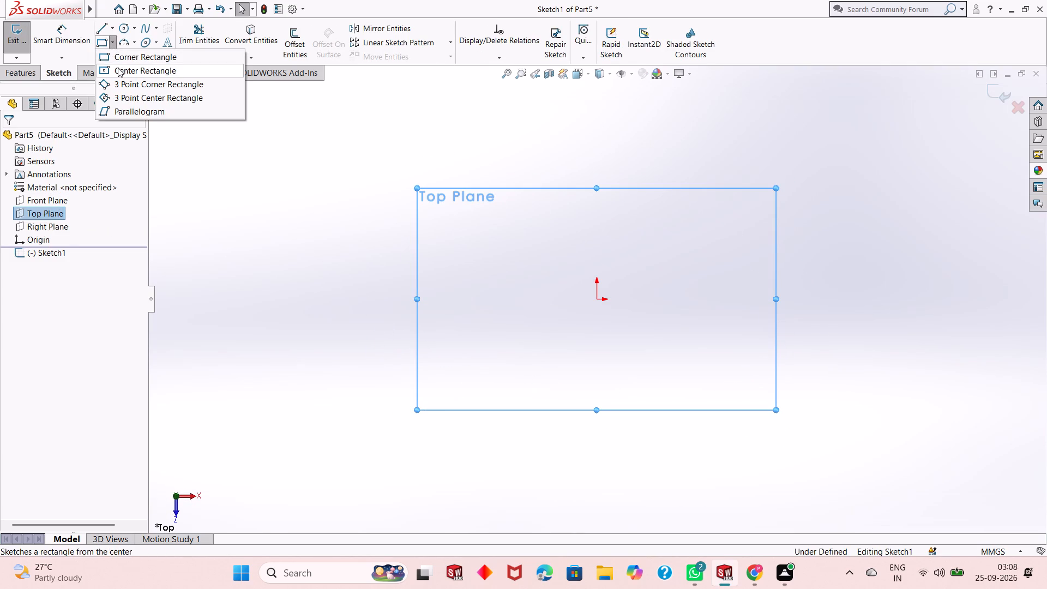
pyautogui.click(118, 69)
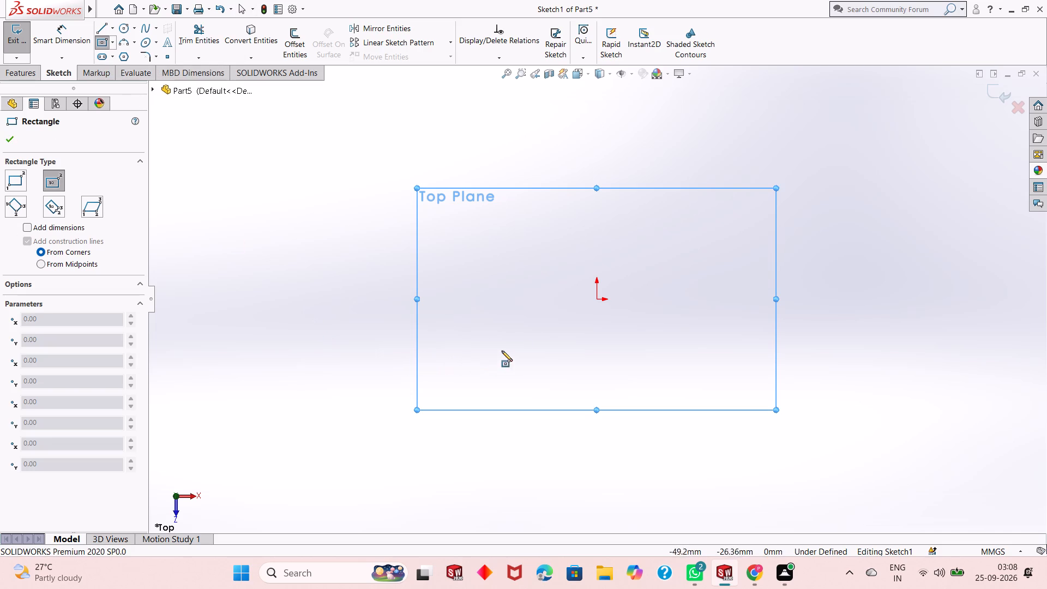
pyautogui.click(597, 298)
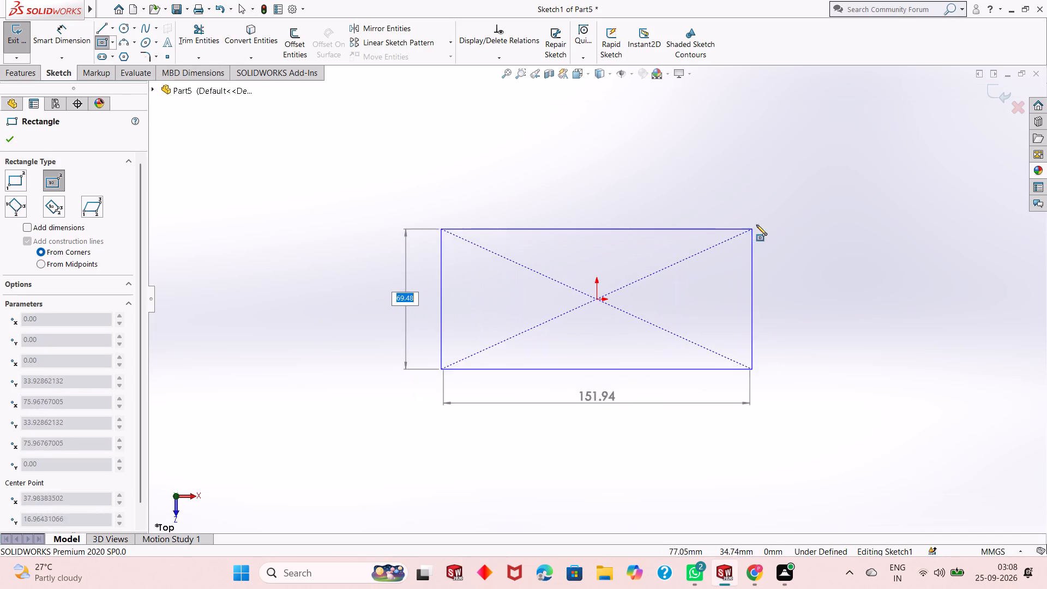
pyautogui.click(780, 213)
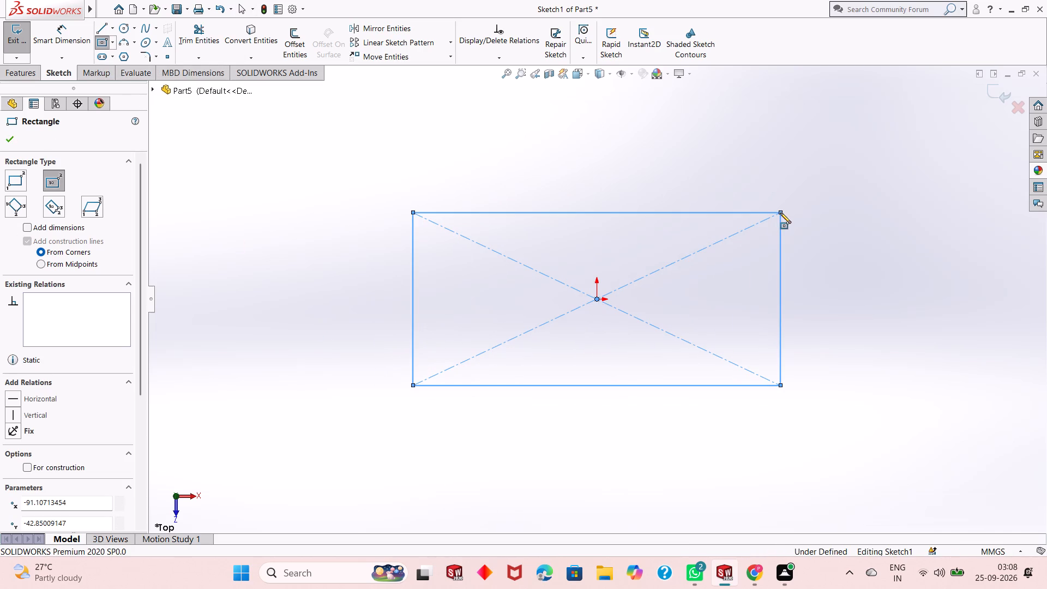
pyautogui.rightClick(815, 165)
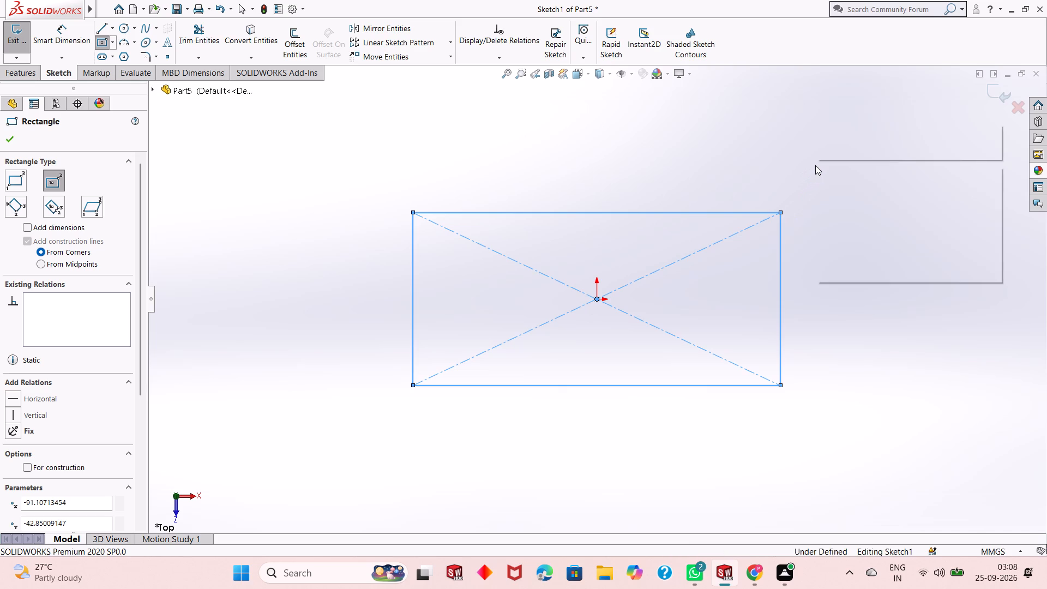
pyautogui.click(831, 174)
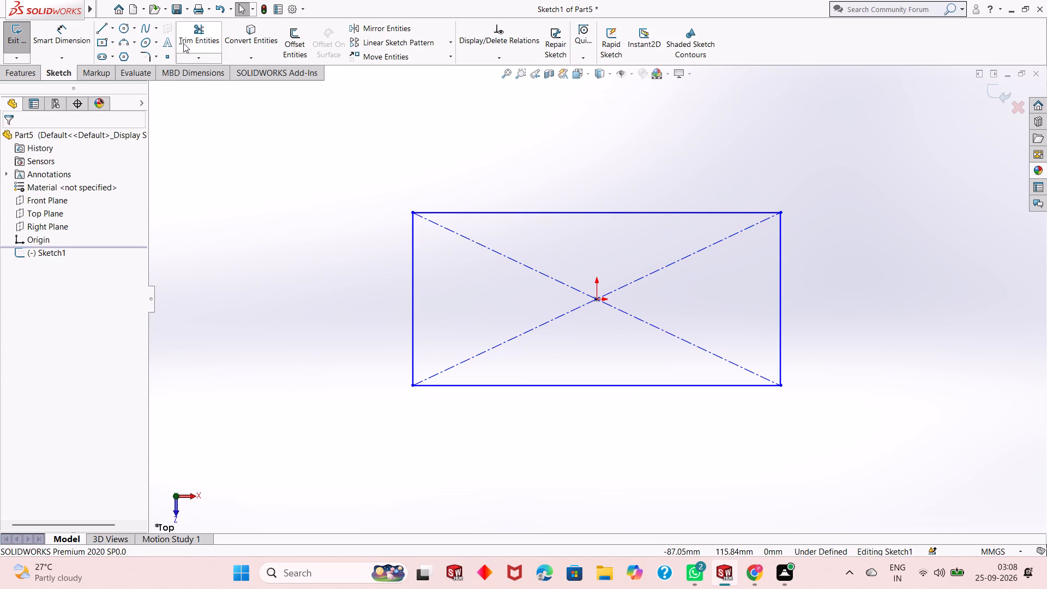
# Dimension the rectangle's lower horizontal edge to 142 mm.
pyautogui.click(73, 38)
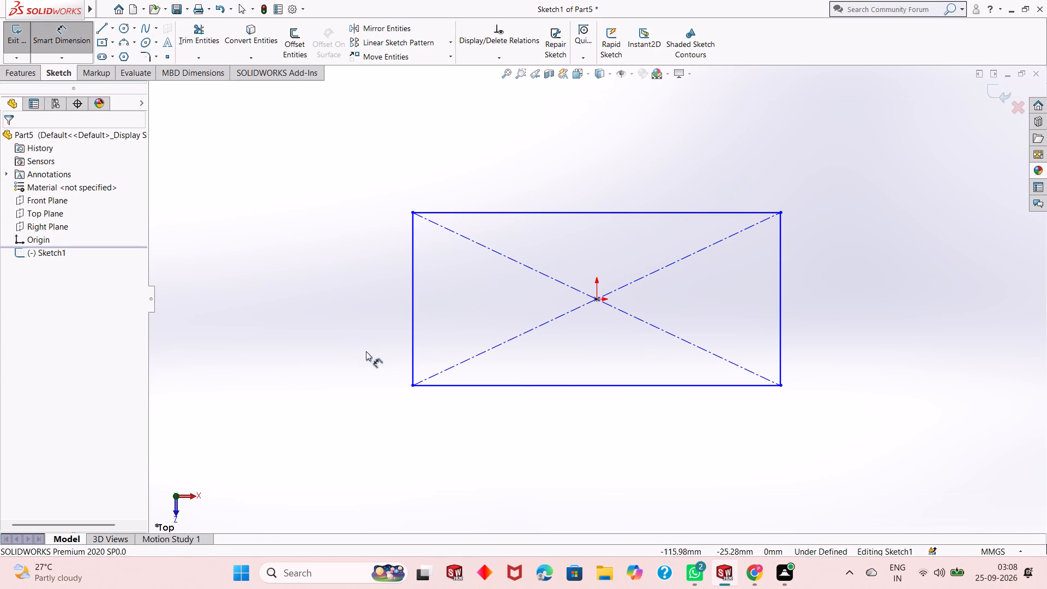
pyautogui.click(577, 388)
pyautogui.click(577, 442)
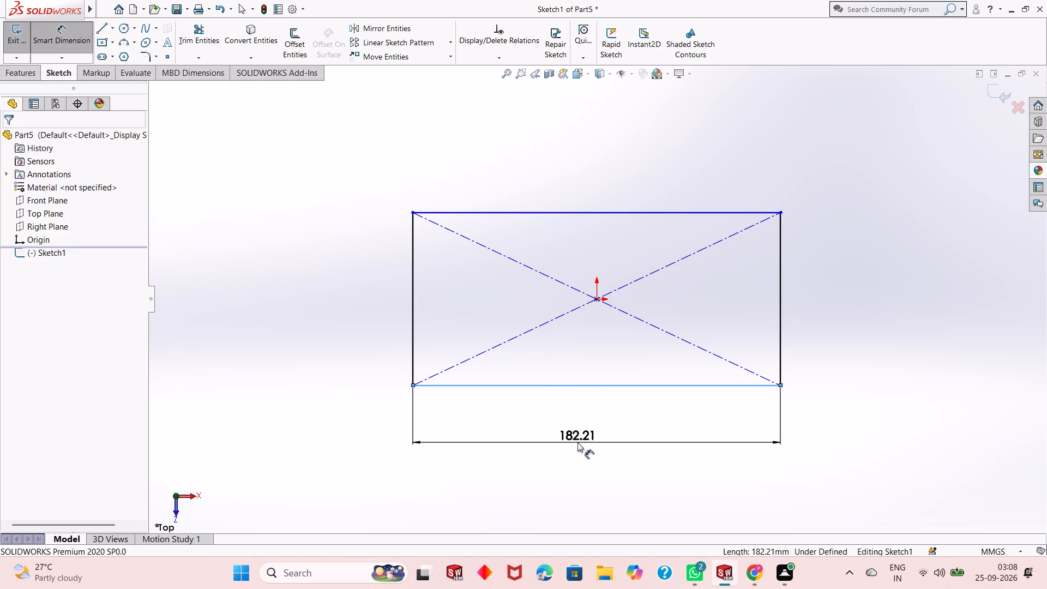
pyautogui.write('142')
pyautogui.press('Return')
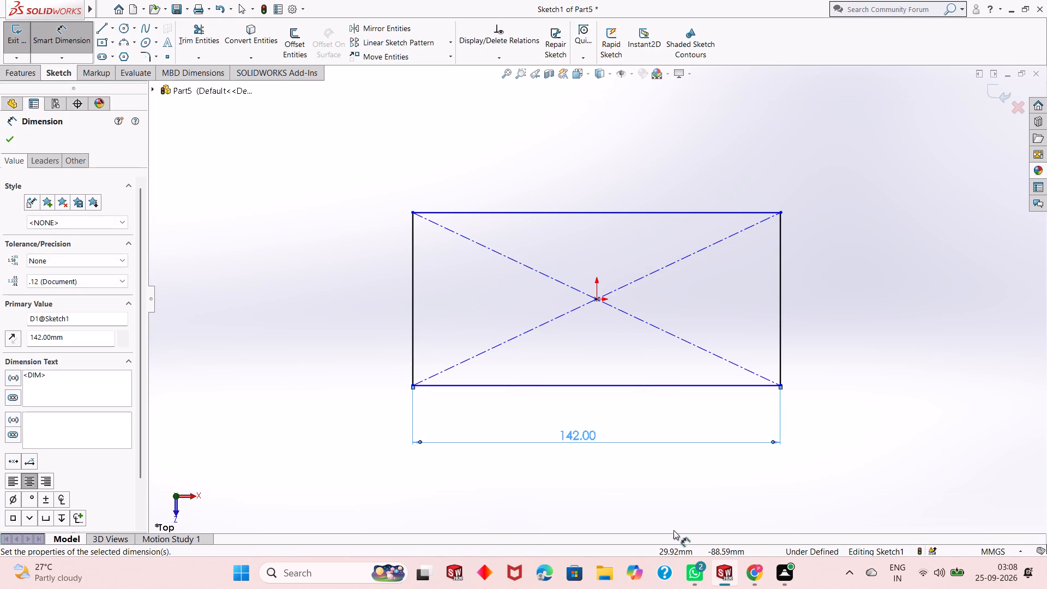
# Dimension the rectangle's vertical edge to 92 mm and finish dimensioning.
pyautogui.click(780, 277)
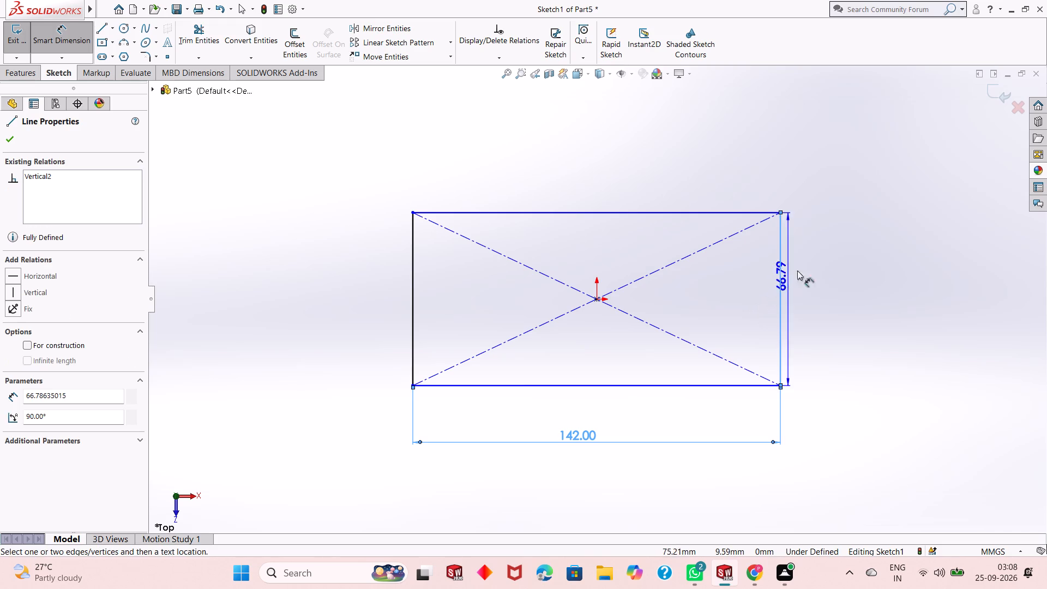
pyautogui.click(865, 255)
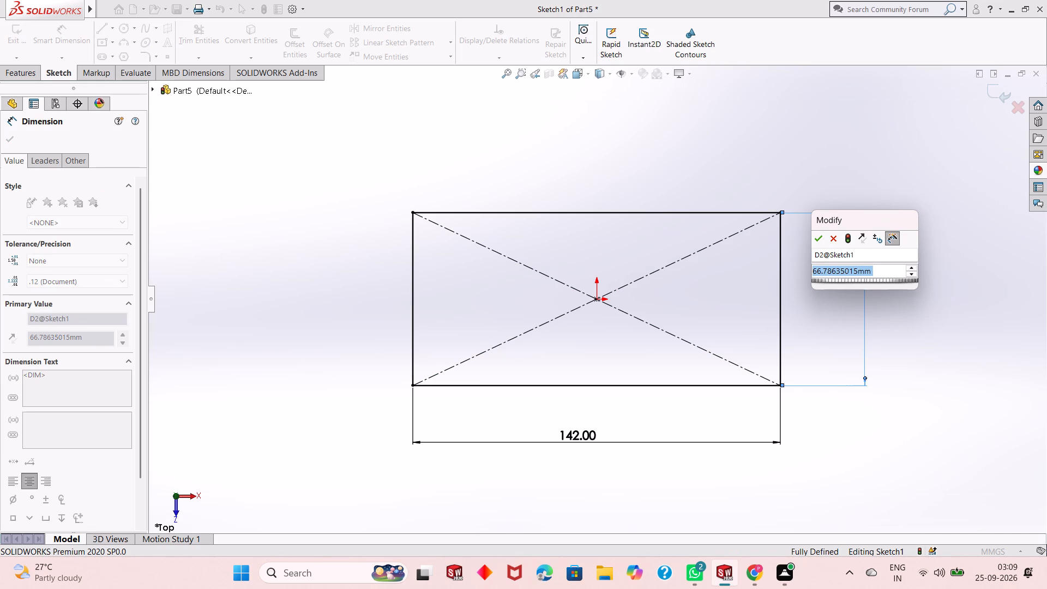
pyautogui.write('50')
pyautogui.press('+')
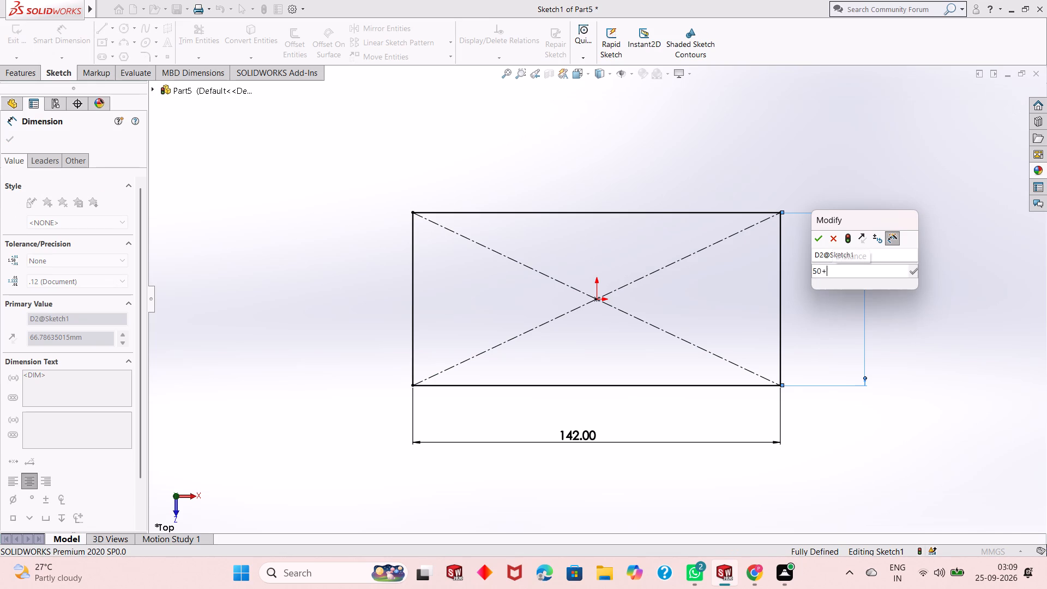
pyautogui.write('21+21')
pyautogui.press('Return')
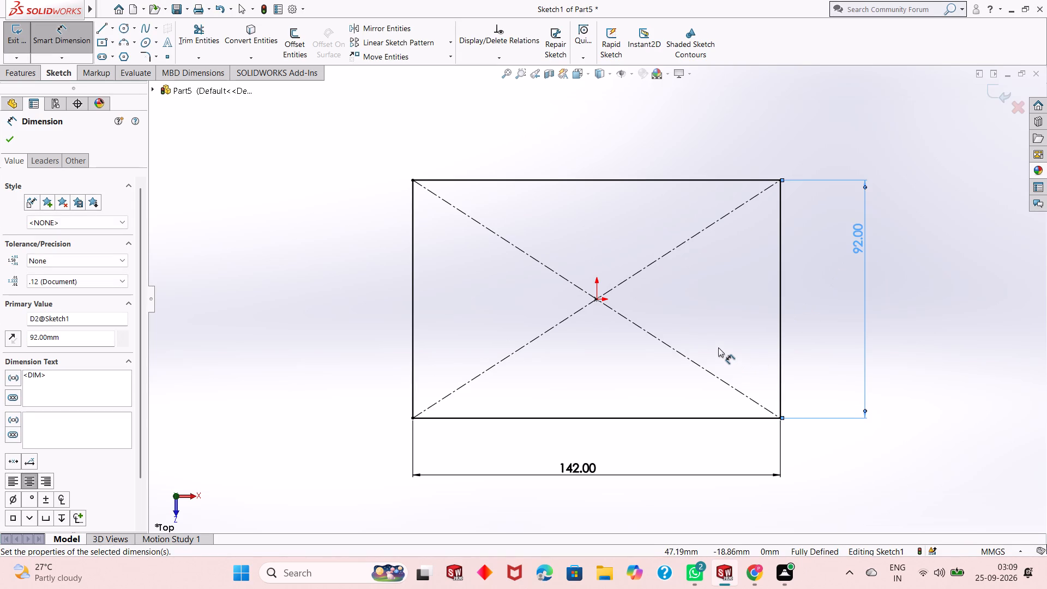
pyautogui.scroll(2, 718, 347)
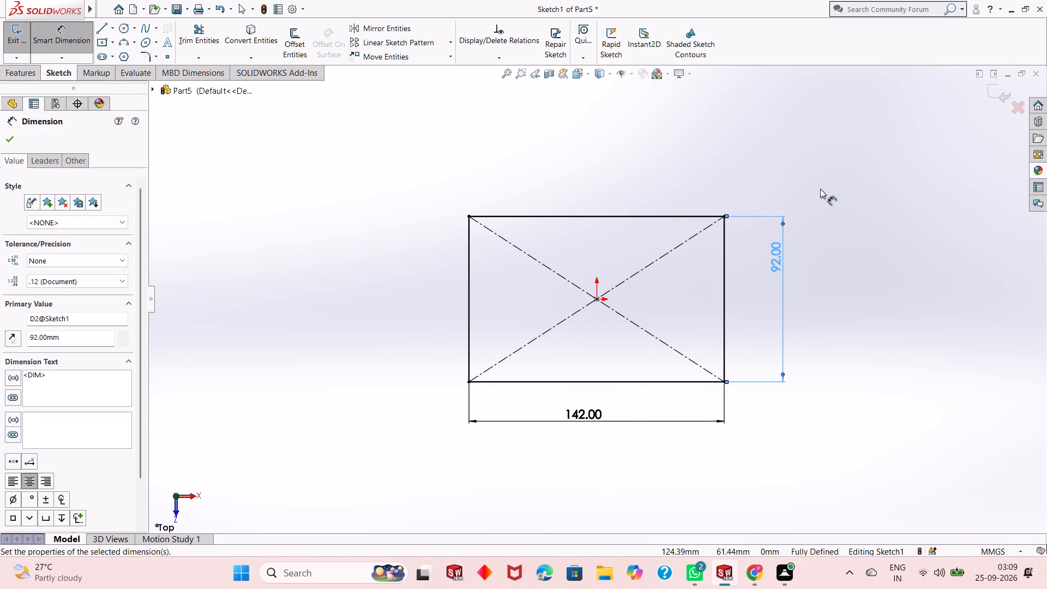
pyautogui.rightClick(820, 189)
pyautogui.click(845, 225)
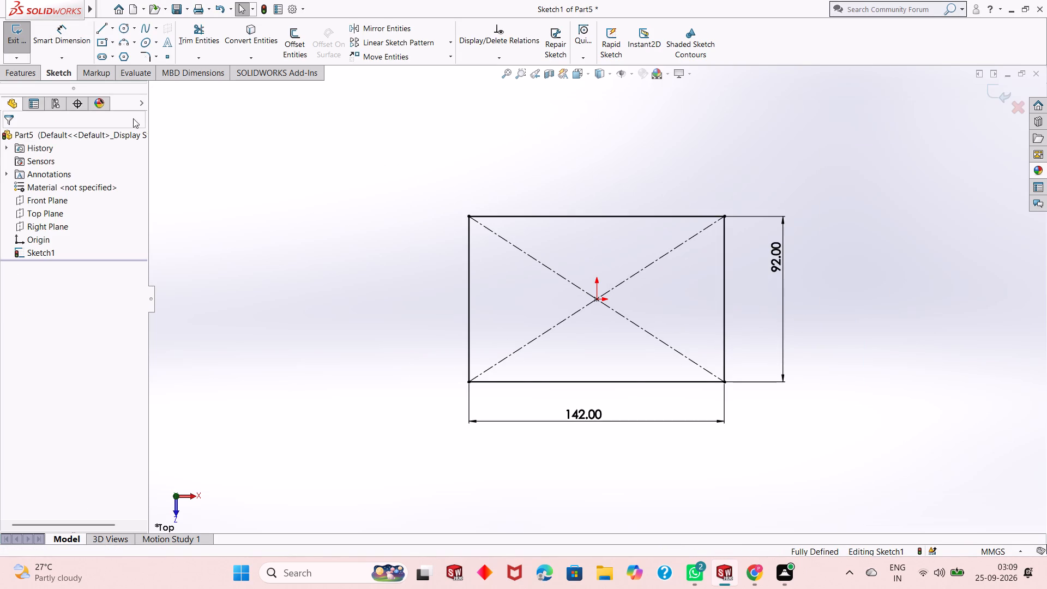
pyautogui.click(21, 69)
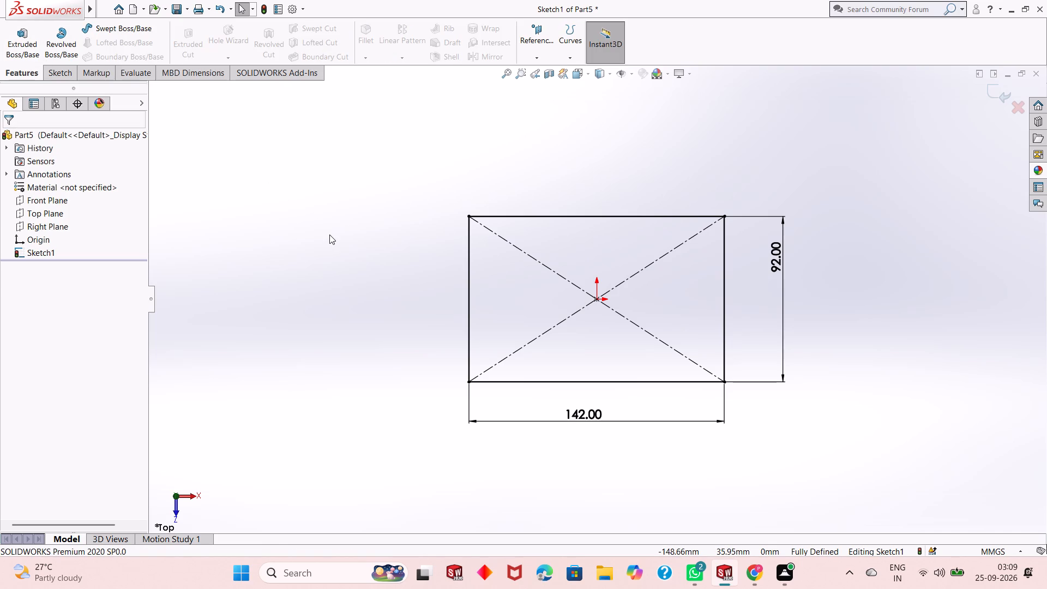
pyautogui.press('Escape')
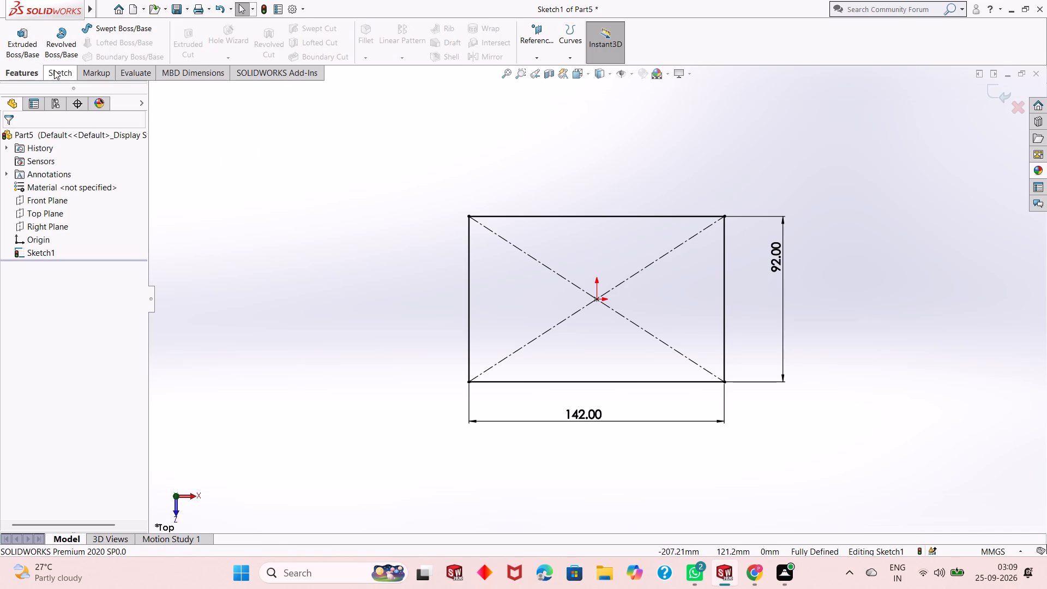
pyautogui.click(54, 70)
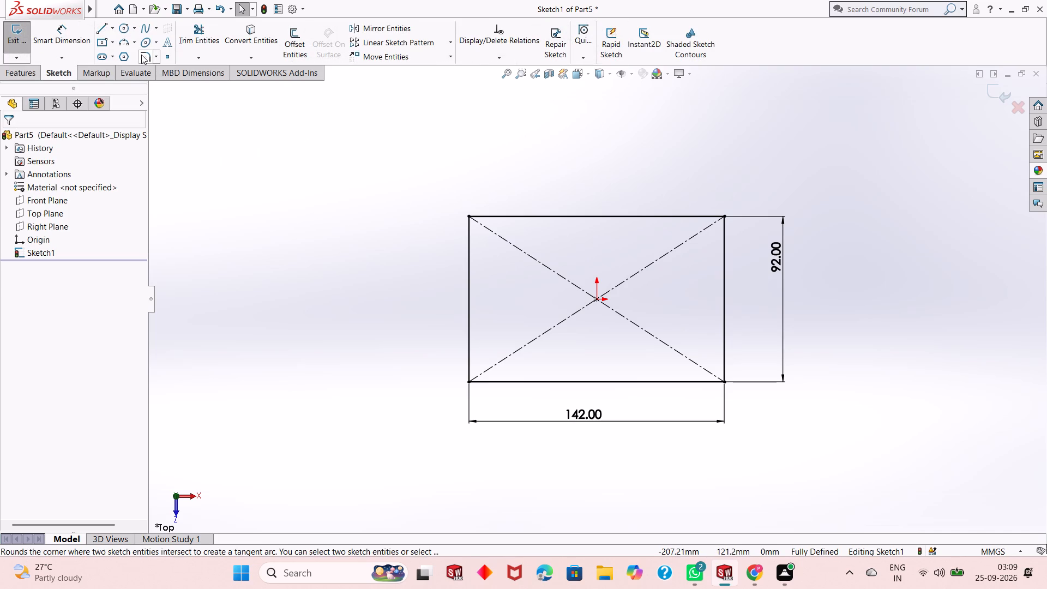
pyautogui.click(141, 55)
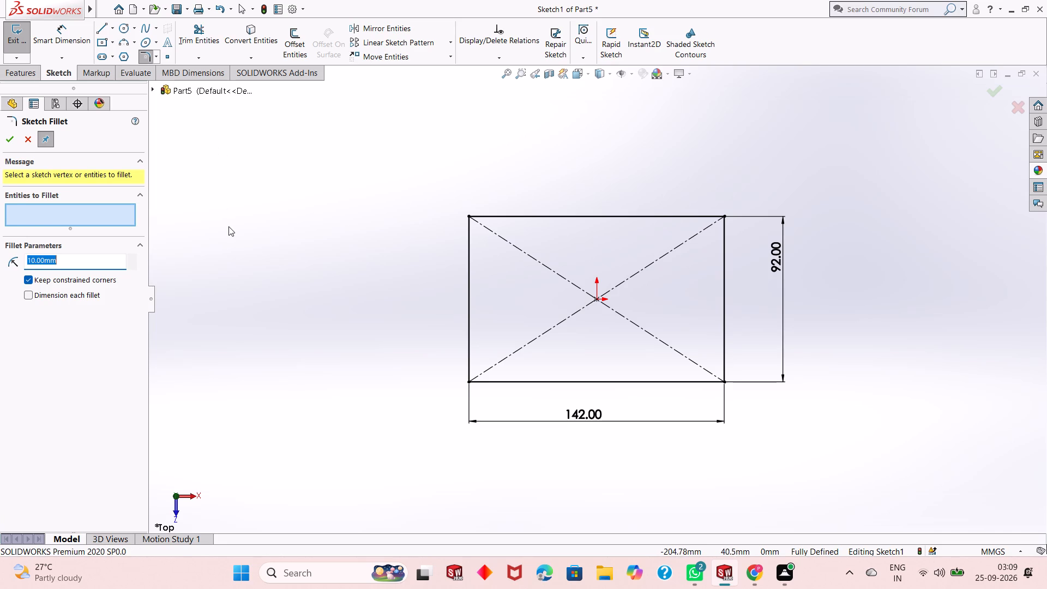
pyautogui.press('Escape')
# Extrude the rectangle as a blind boss 14 mm deep to form the base plate.
pyautogui.click(30, 71)
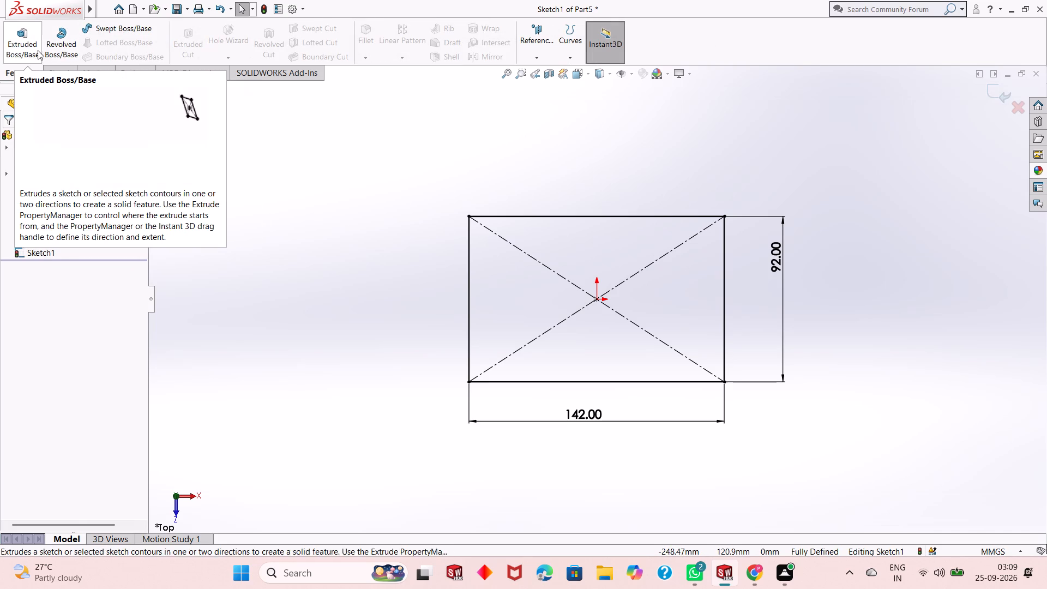
pyautogui.click(35, 50)
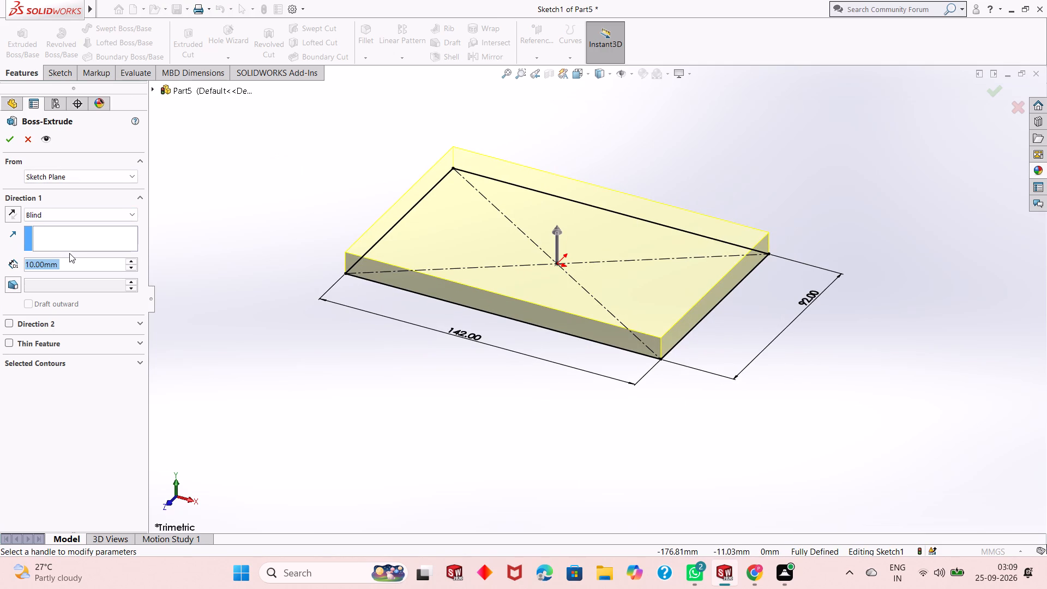
pyautogui.write('14')
pyautogui.press('Return')
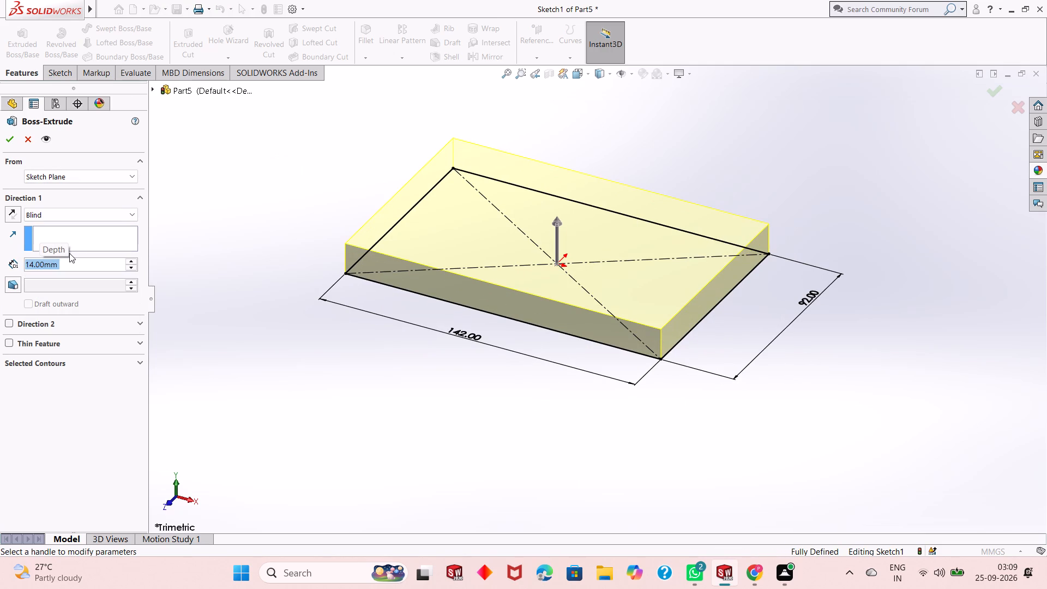
pyautogui.click(9, 139)
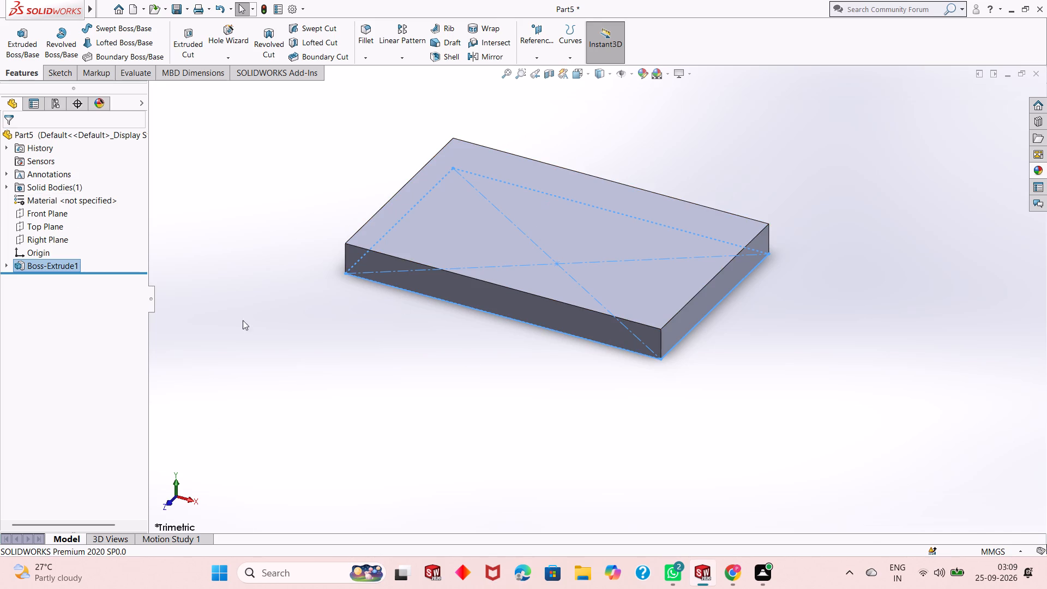
pyautogui.click(230, 330)
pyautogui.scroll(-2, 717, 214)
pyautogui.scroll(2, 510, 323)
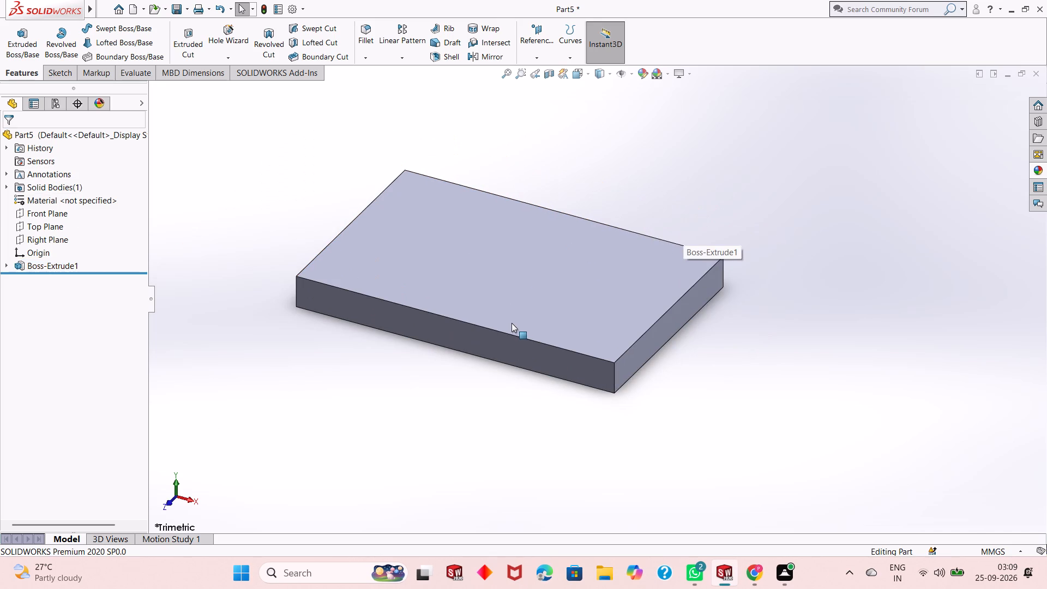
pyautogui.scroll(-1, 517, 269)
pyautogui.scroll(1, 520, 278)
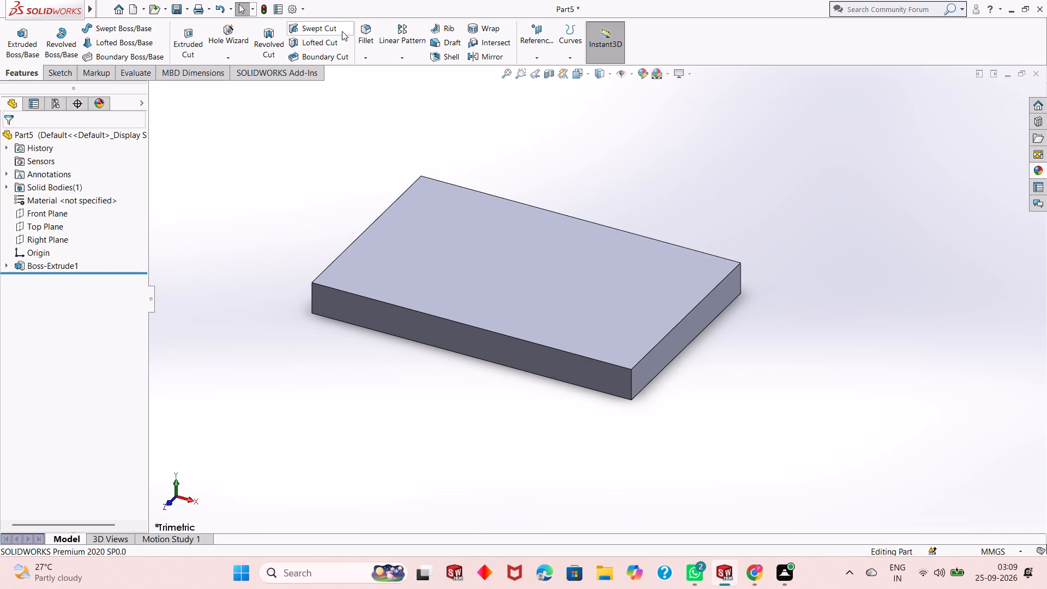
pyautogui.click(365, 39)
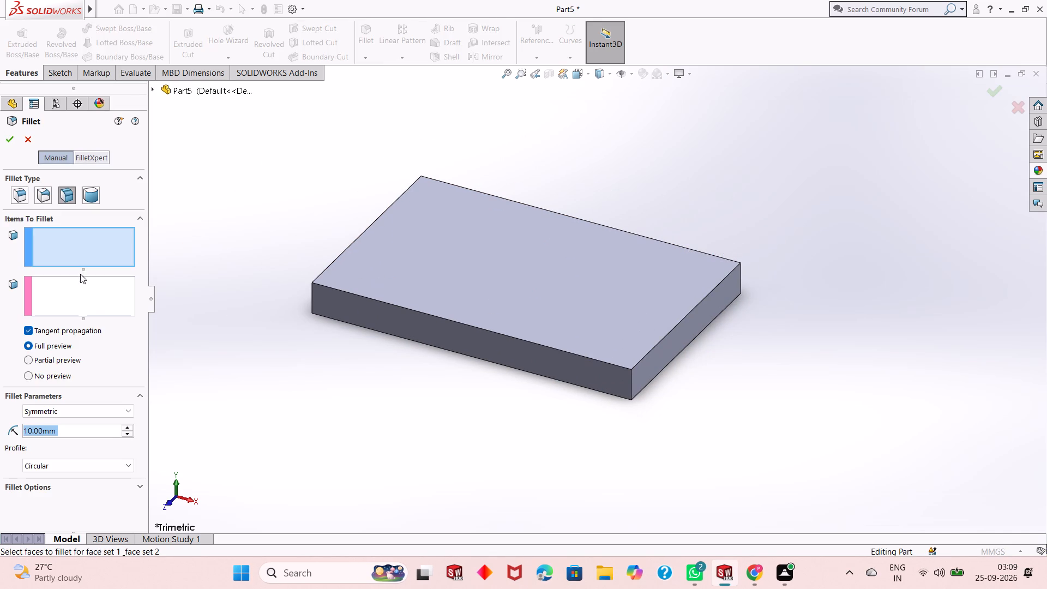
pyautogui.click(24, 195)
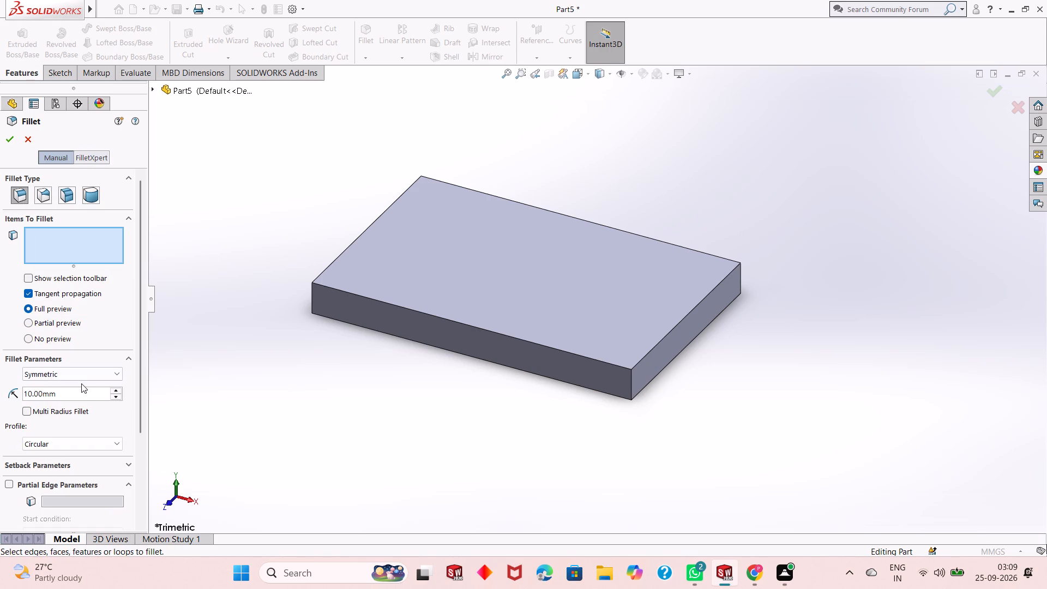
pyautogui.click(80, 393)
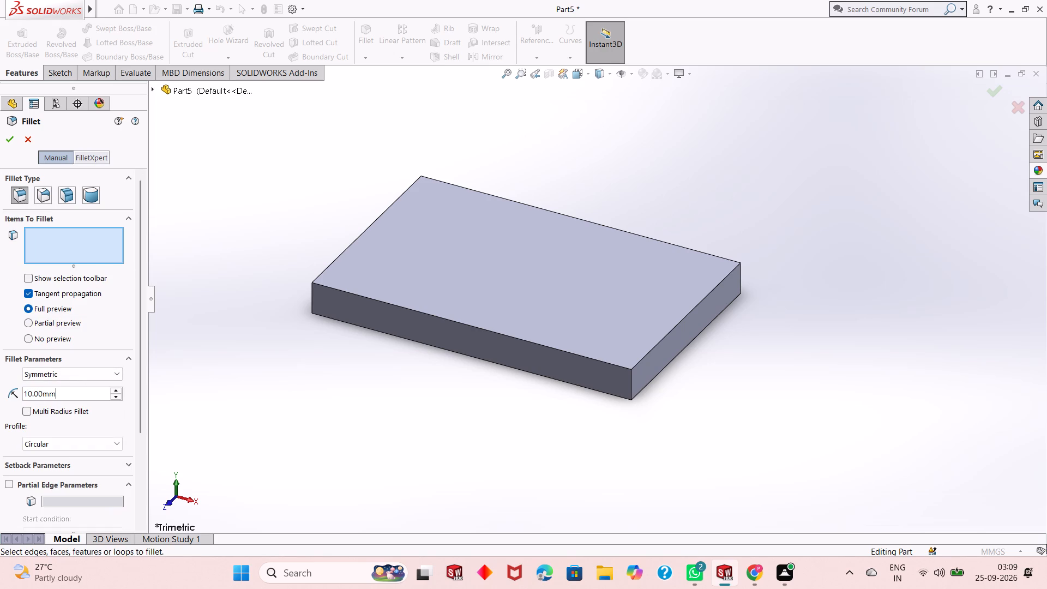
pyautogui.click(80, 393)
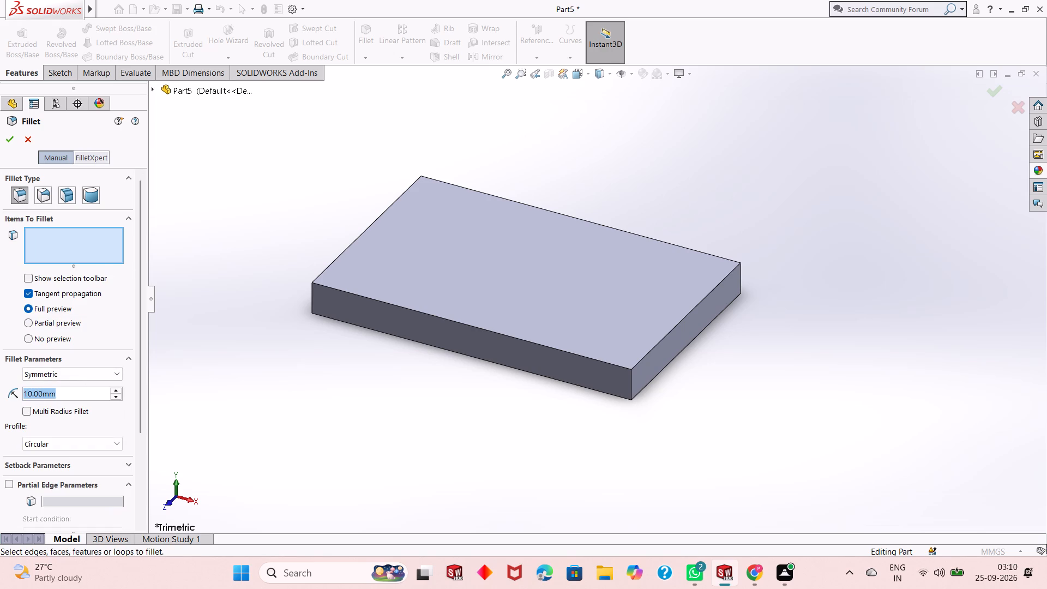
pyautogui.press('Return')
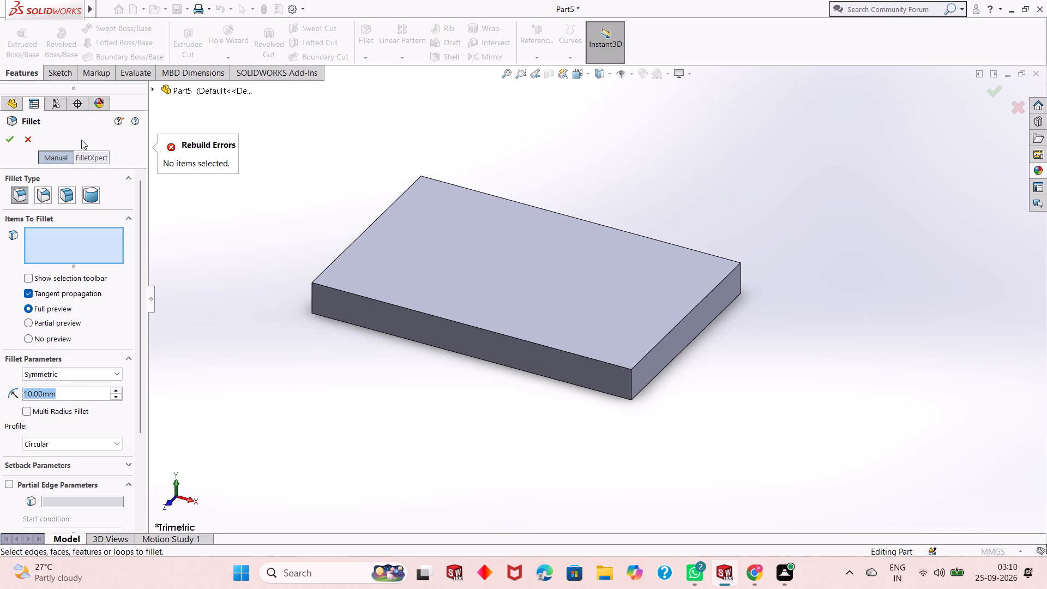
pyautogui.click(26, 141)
# Fillet the base plate's four vertical corner edges with a constant 10 mm radius.
pyautogui.click(367, 34)
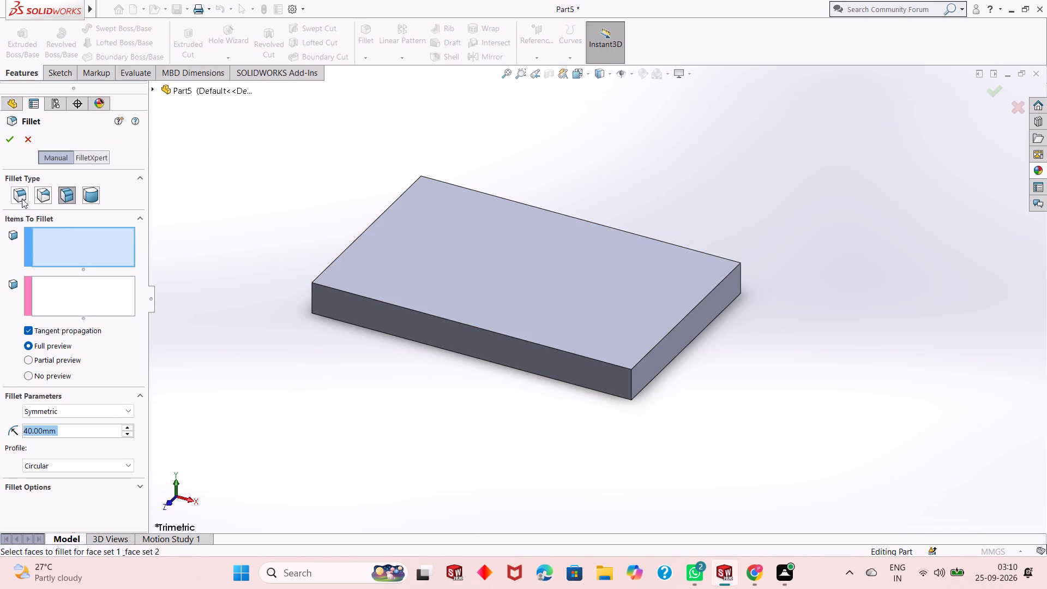
pyautogui.click(20, 196)
pyautogui.doubleClick(62, 394)
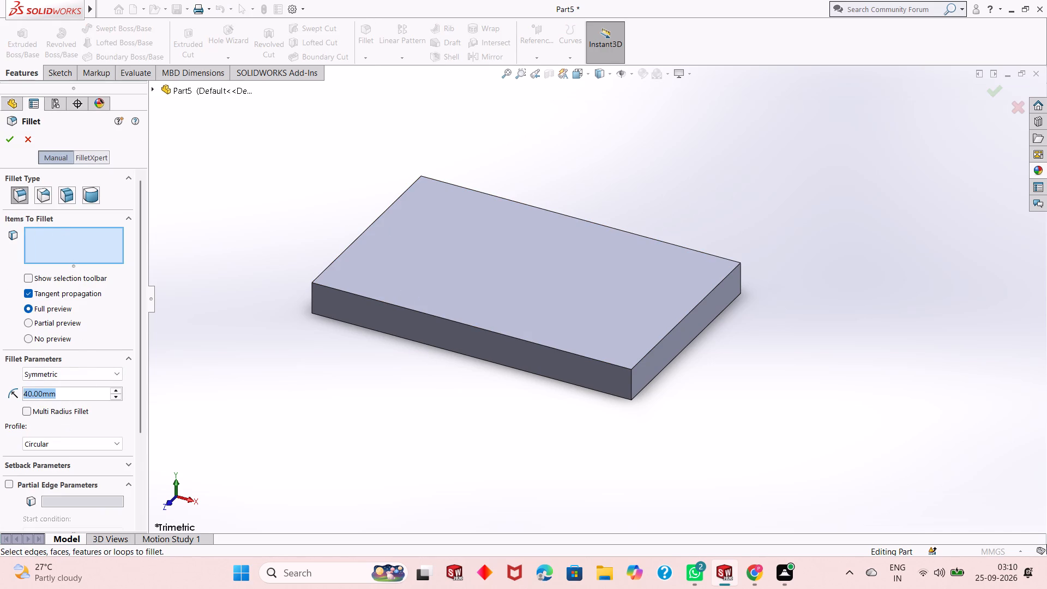
pyautogui.write('10')
pyautogui.press('Return')
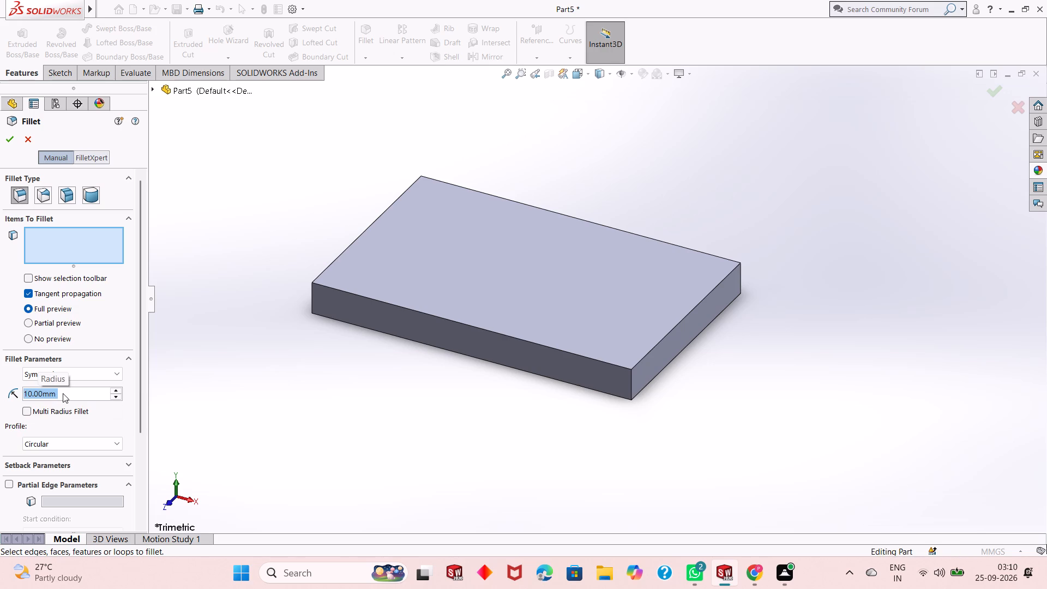
pyautogui.click(631, 384)
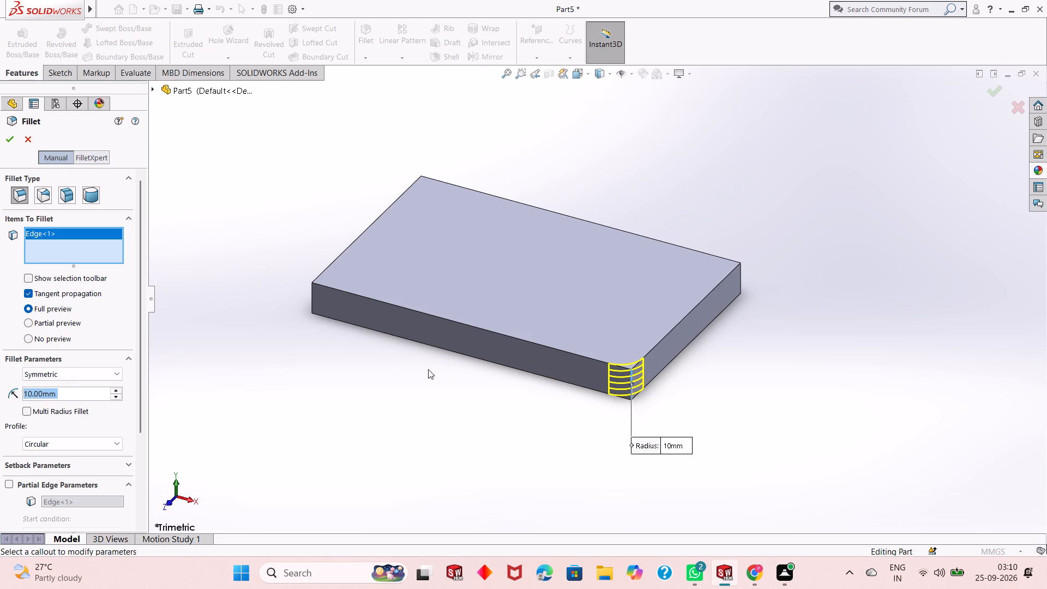
pyautogui.moveTo(388, 364); pyautogui.dragTo(401, 347, button='middle')
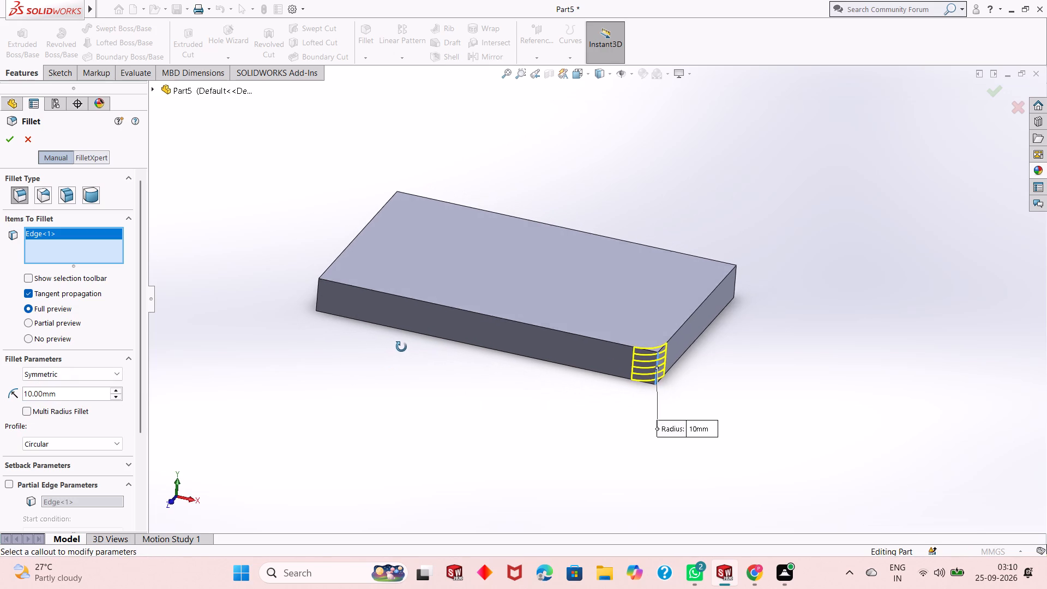
pyautogui.moveTo(401, 347); pyautogui.dragTo(440, 380, button='middle')
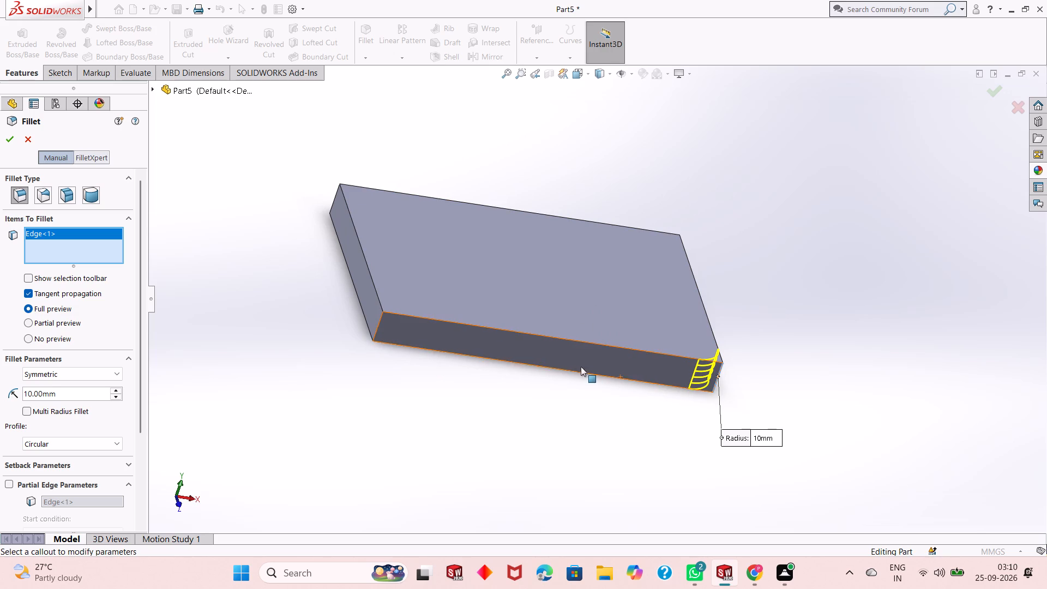
pyautogui.click(378, 325)
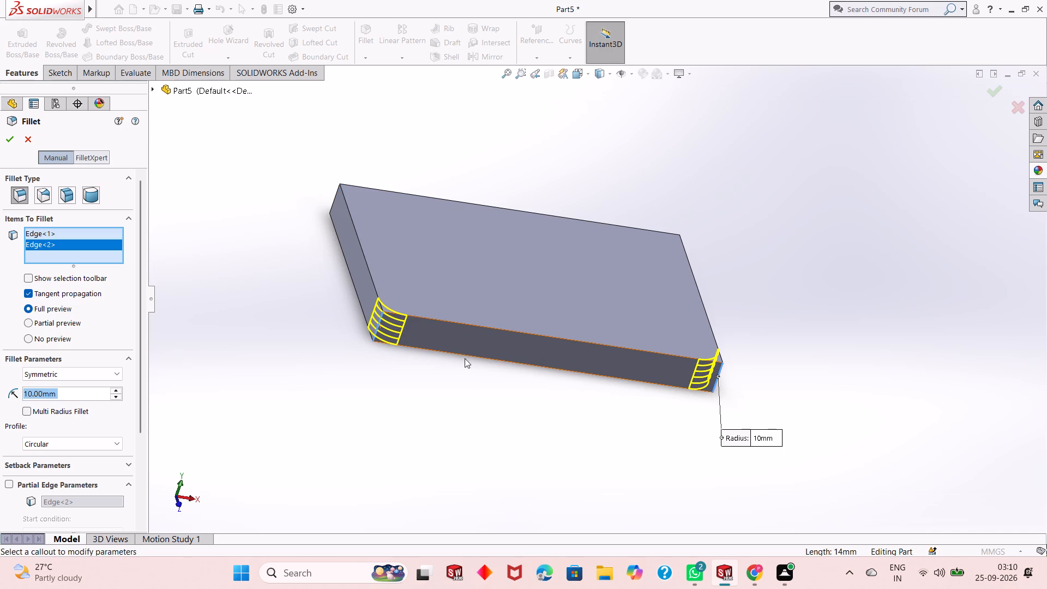
pyautogui.moveTo(460, 365); pyautogui.dragTo(640, 472, button='middle')
pyautogui.click(656, 380)
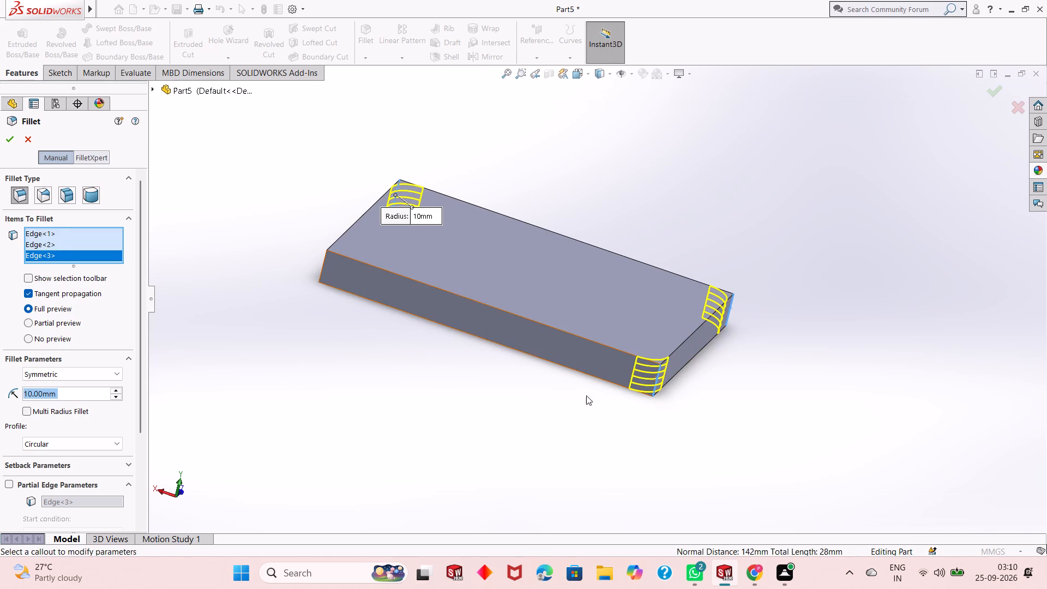
pyautogui.moveTo(585, 395); pyautogui.dragTo(678, 462, button='middle')
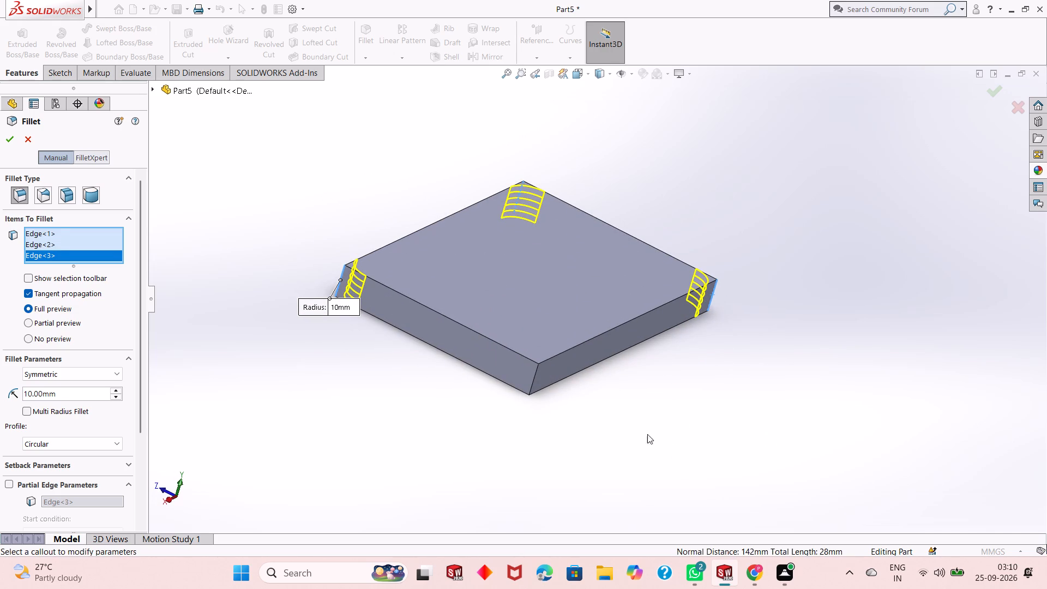
pyautogui.click(534, 376)
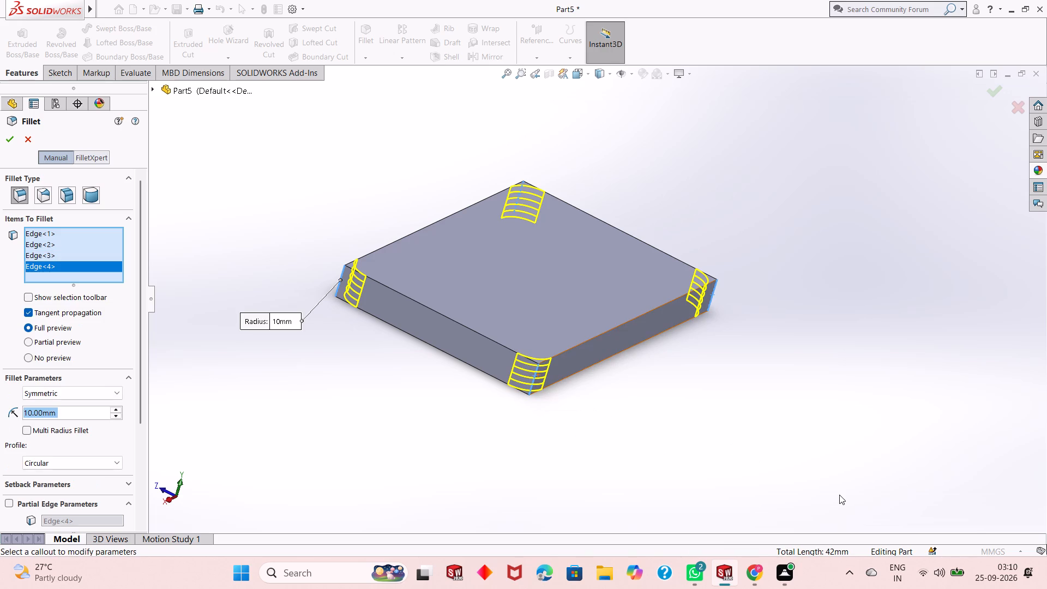
pyautogui.click(11, 143)
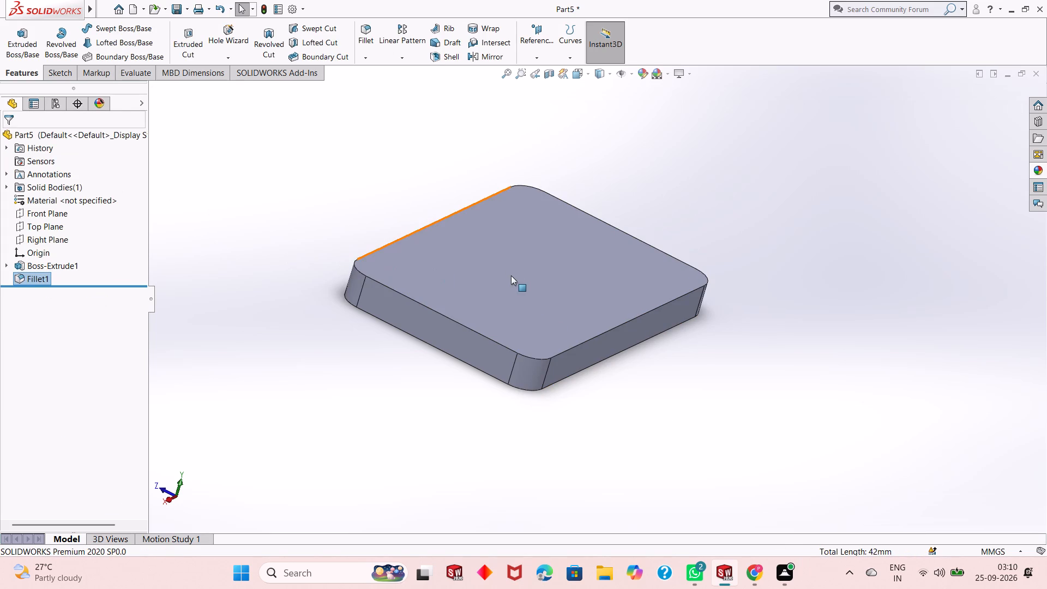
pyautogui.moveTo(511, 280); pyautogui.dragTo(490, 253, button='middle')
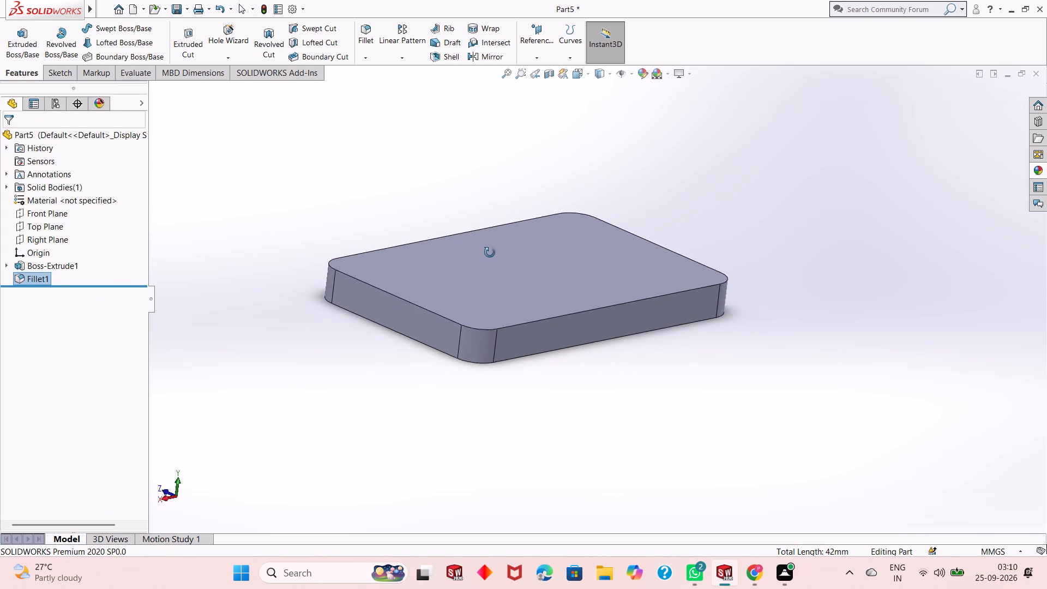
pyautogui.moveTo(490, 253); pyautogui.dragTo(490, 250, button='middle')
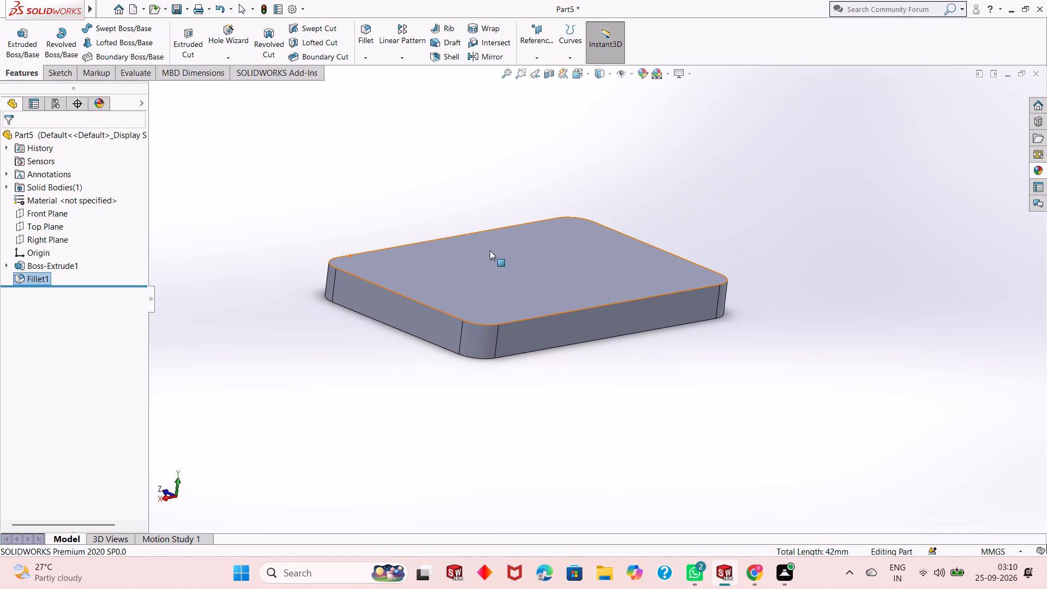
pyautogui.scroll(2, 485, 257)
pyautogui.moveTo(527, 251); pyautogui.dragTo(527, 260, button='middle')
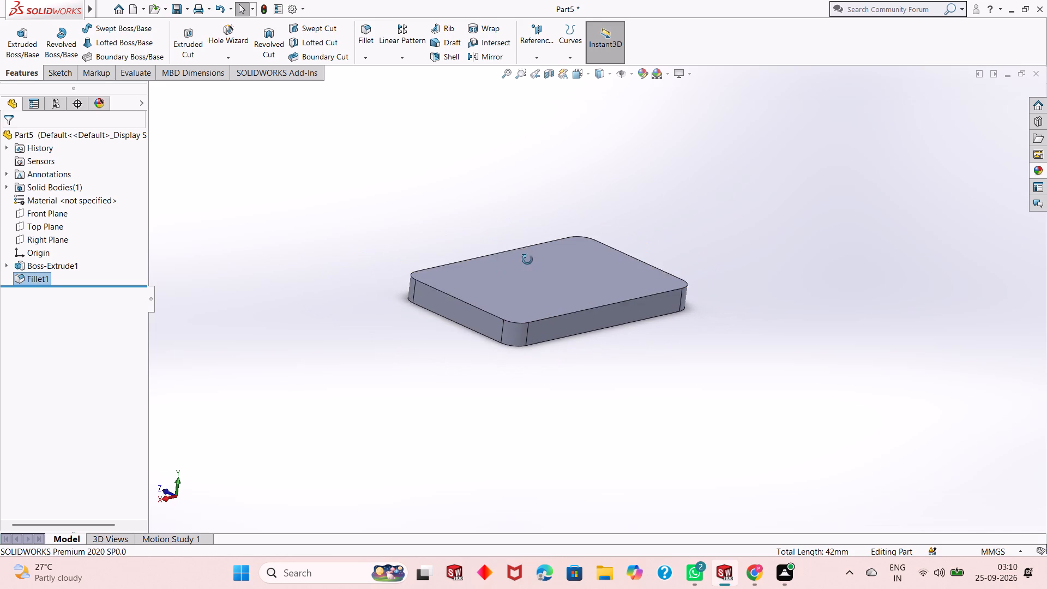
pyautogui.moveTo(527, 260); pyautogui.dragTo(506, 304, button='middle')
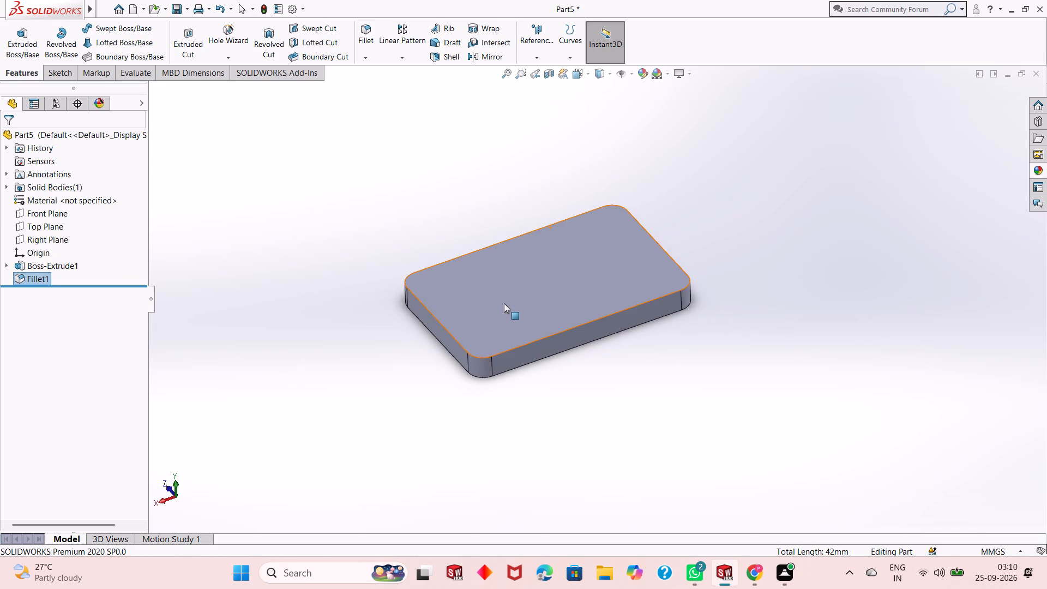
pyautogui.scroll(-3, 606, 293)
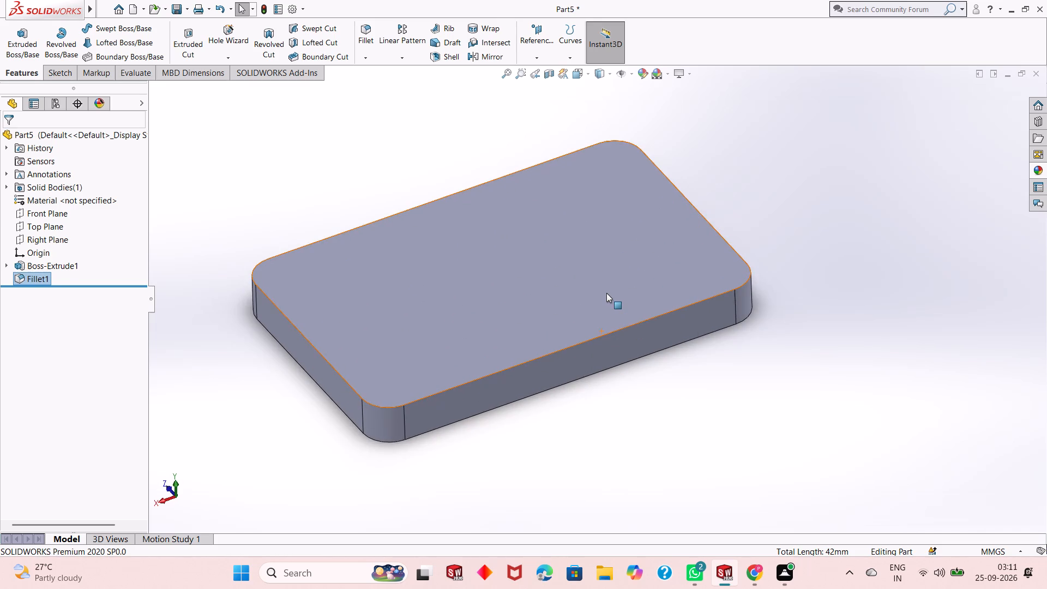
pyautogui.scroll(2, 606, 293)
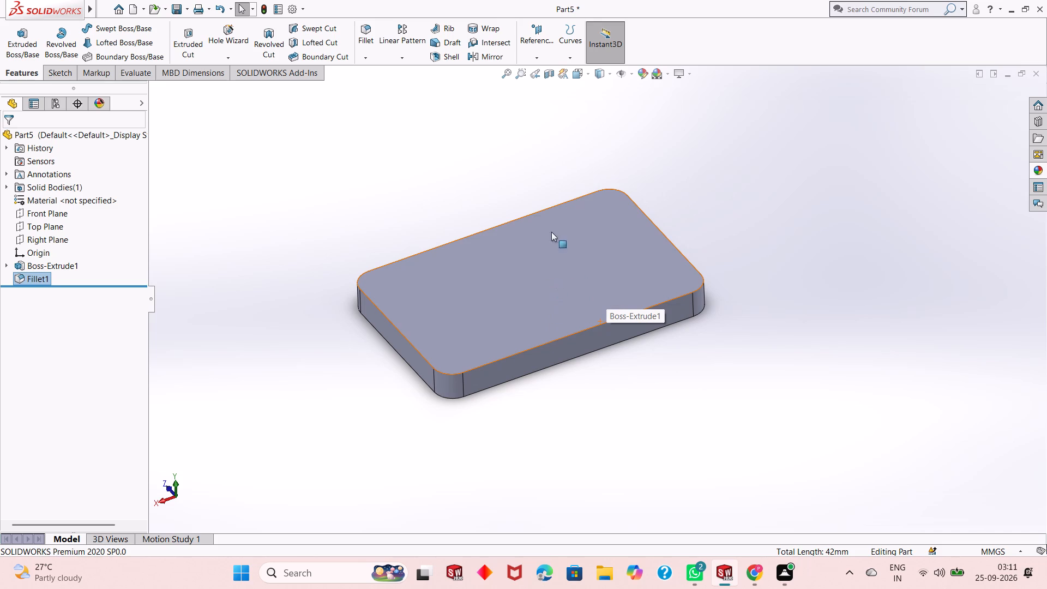
# Create a reference plane offset 0 mm from the Right Plane.
pyautogui.click(539, 52)
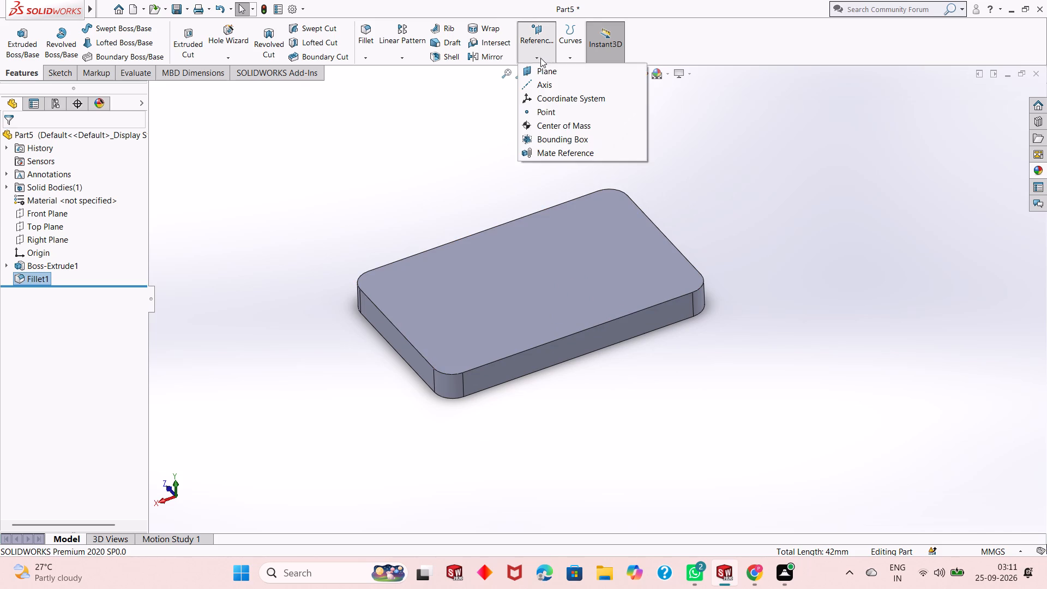
pyautogui.click(545, 69)
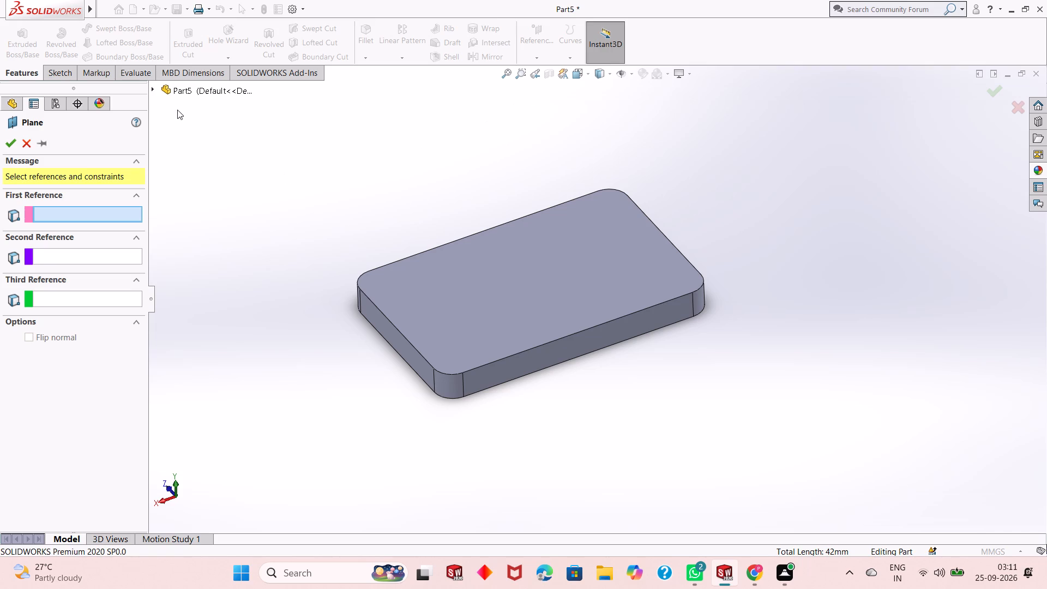
pyautogui.click(156, 89)
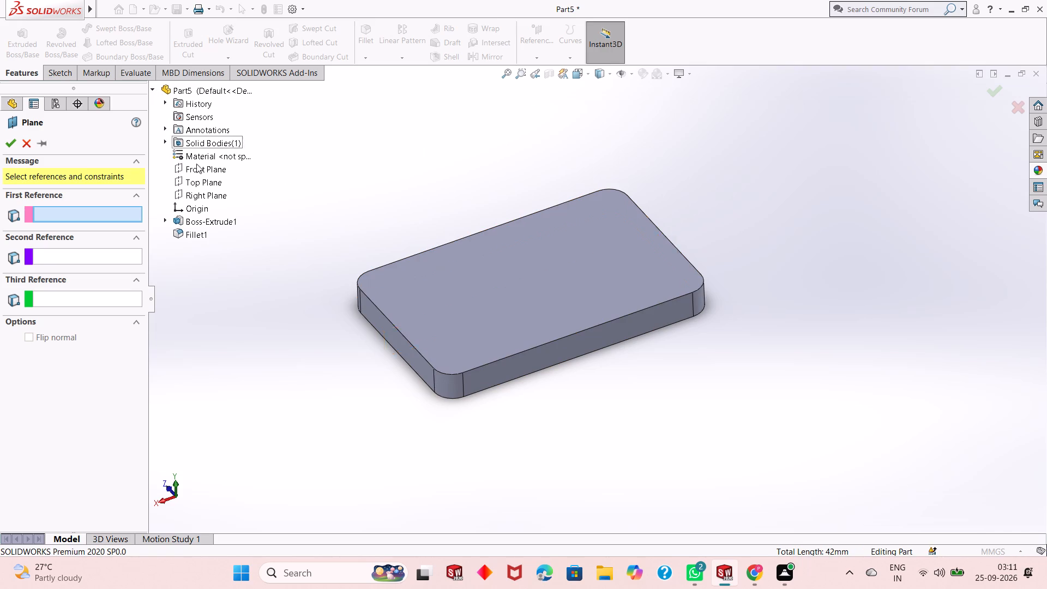
pyautogui.click(207, 198)
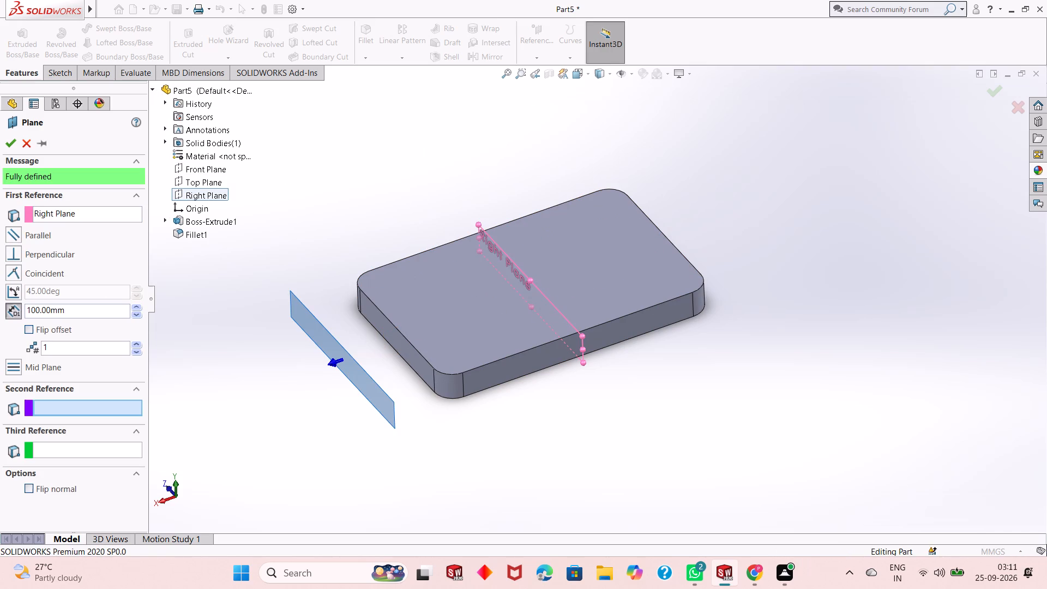
pyautogui.doubleClick(90, 310)
pyautogui.press('0')
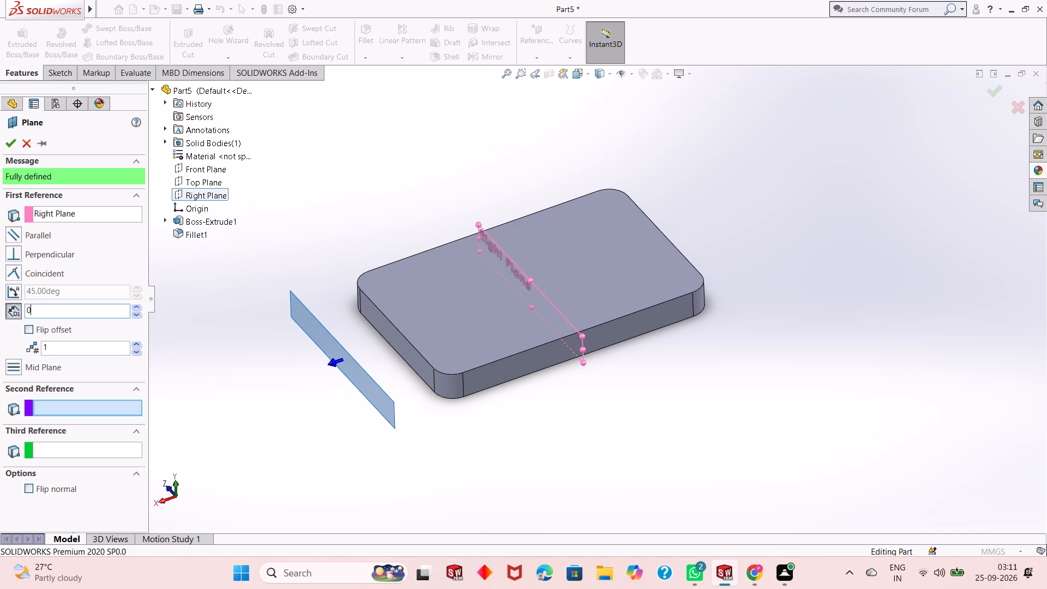
pyautogui.press('Return')
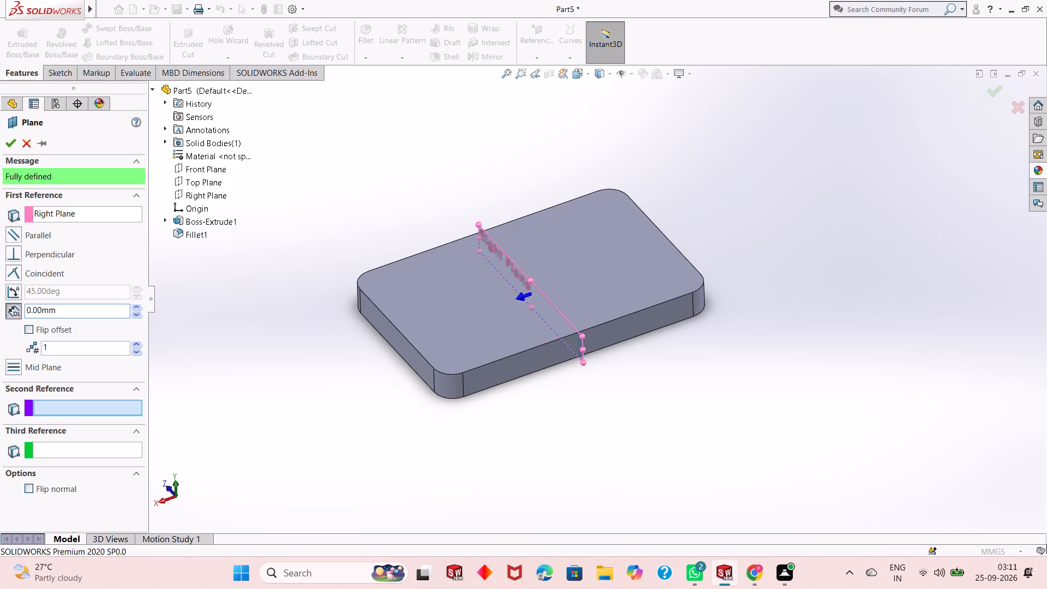
pyautogui.click(7, 144)
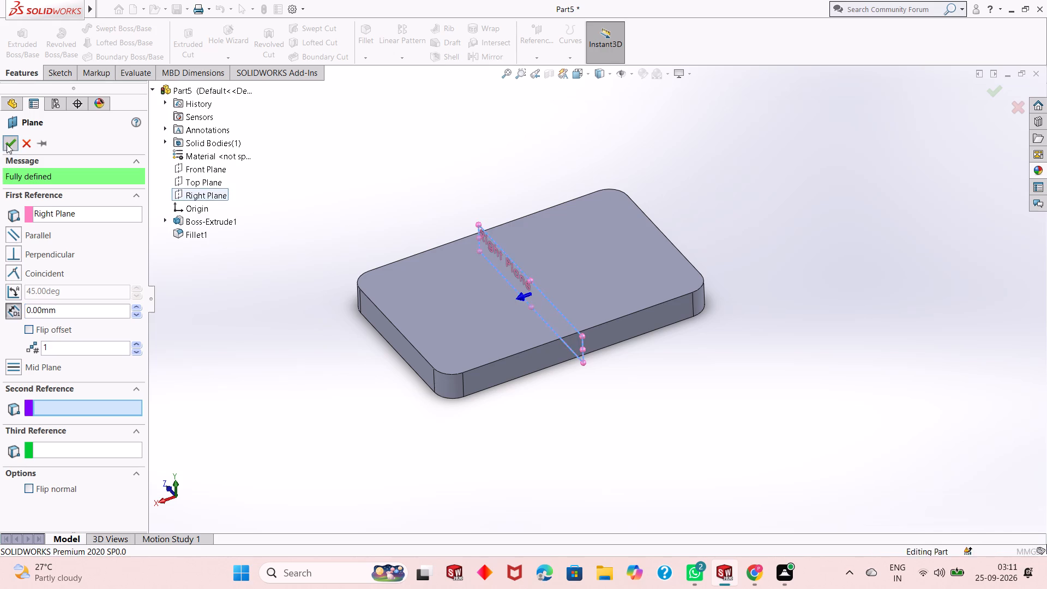
# Open a new sketch on the reference plane through the plate's middle and view it face-on.
pyautogui.scroll(-3, 521, 348)
pyautogui.moveTo(607, 422); pyautogui.dragTo(651, 339, button='middle')
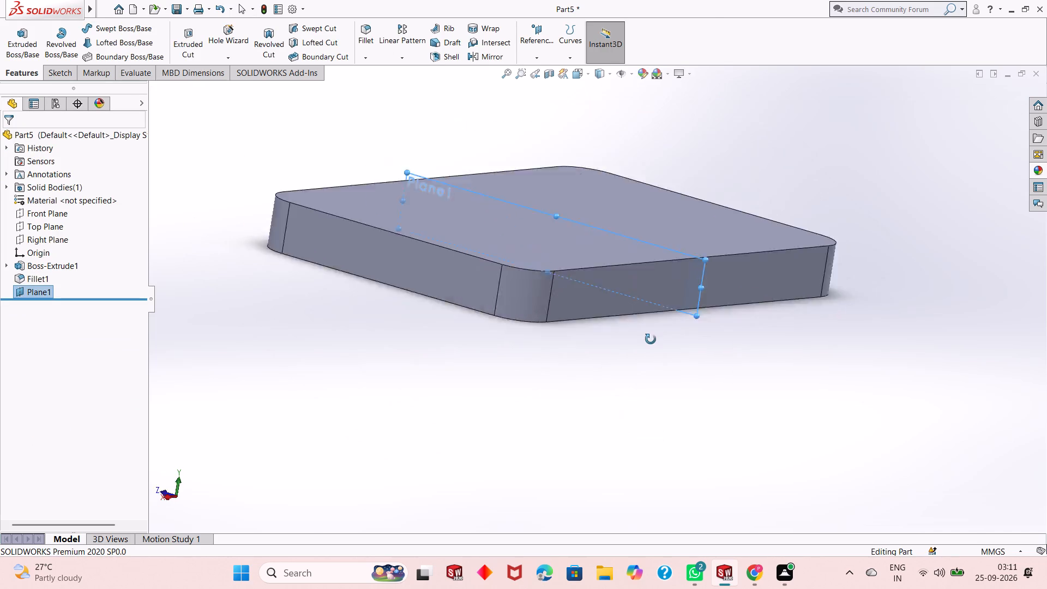
pyautogui.moveTo(651, 339); pyautogui.dragTo(675, 369, button='middle')
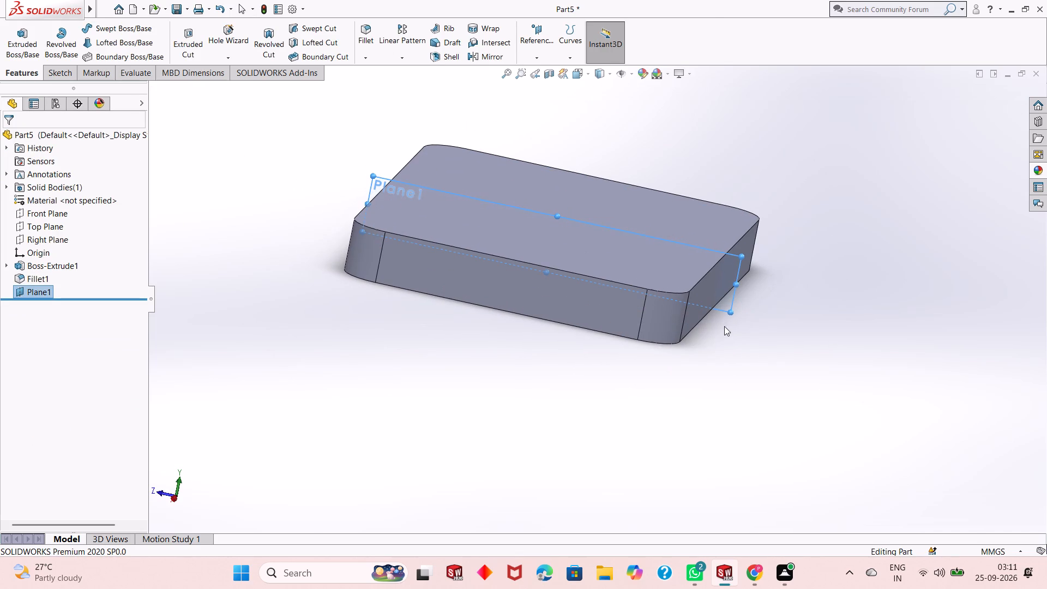
pyautogui.moveTo(724, 326); pyautogui.dragTo(732, 345, button='middle')
pyautogui.rightClick(733, 263)
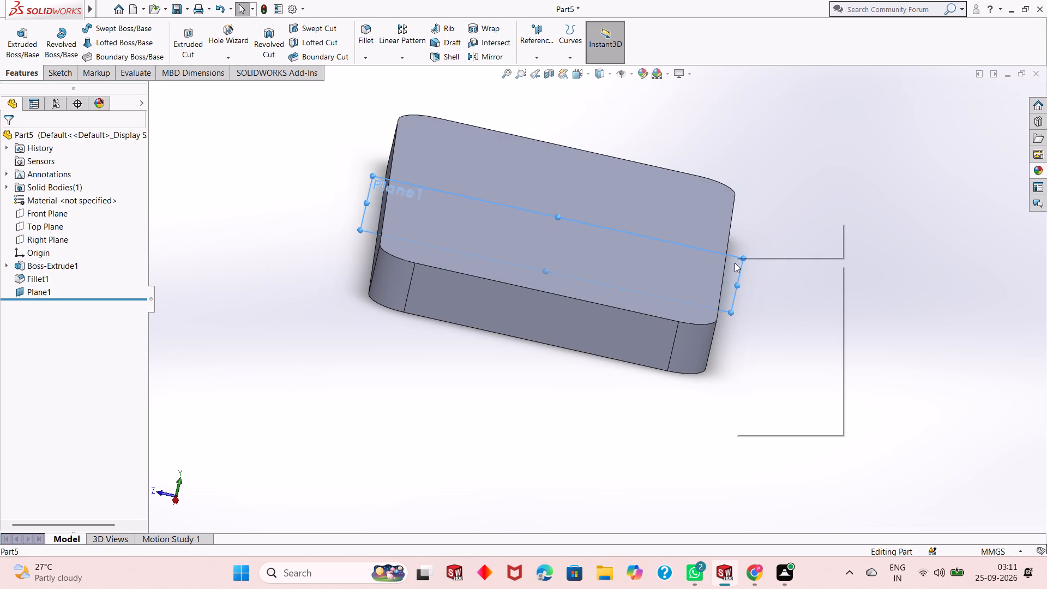
pyautogui.click(759, 246)
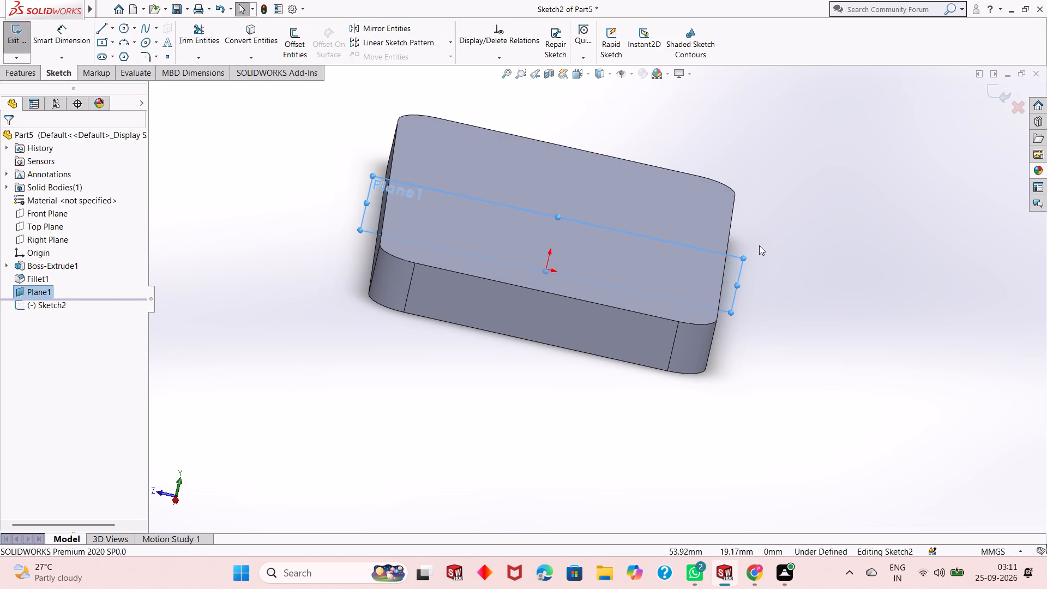
pyautogui.hotkey('ctrl', '8')
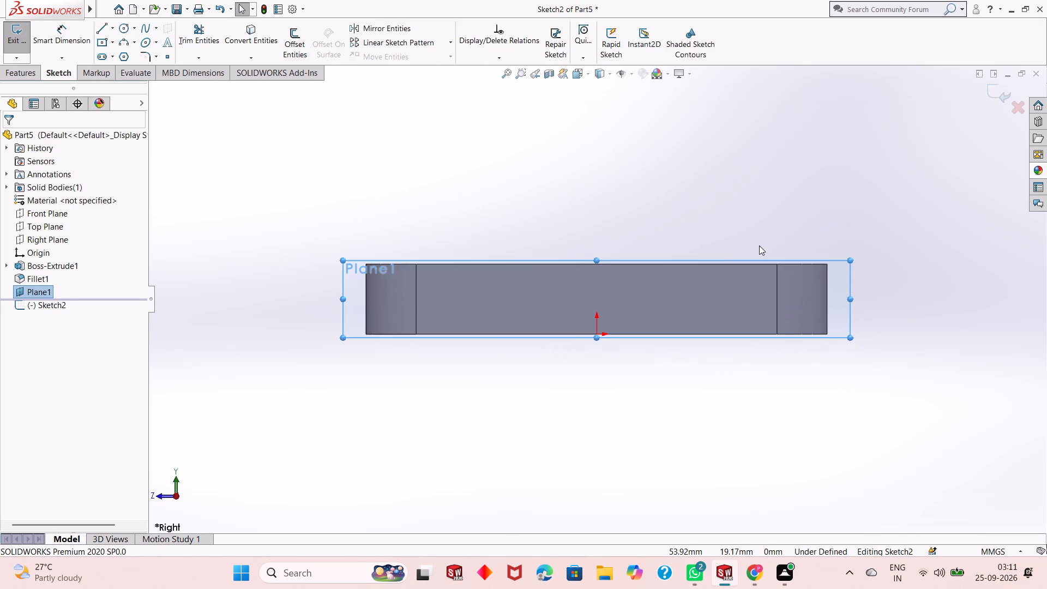
pyautogui.press('Escape')
pyautogui.scroll(1, 650, 370)
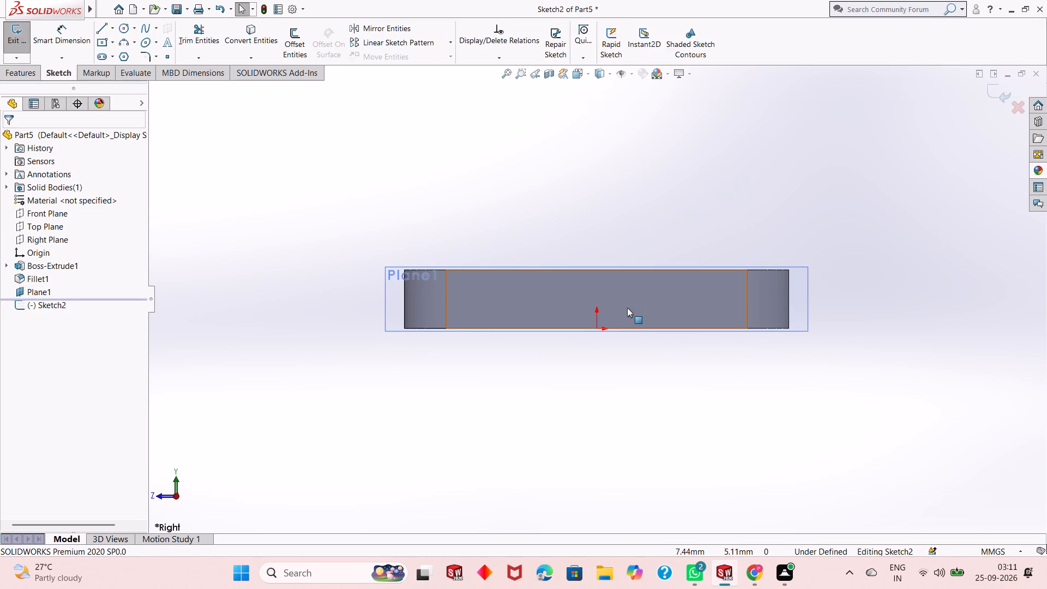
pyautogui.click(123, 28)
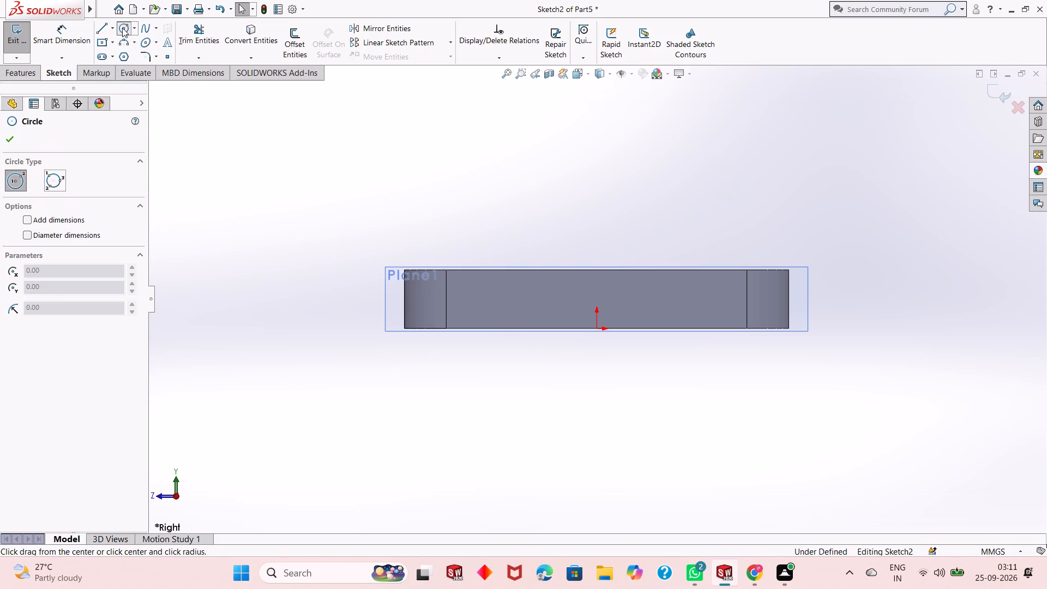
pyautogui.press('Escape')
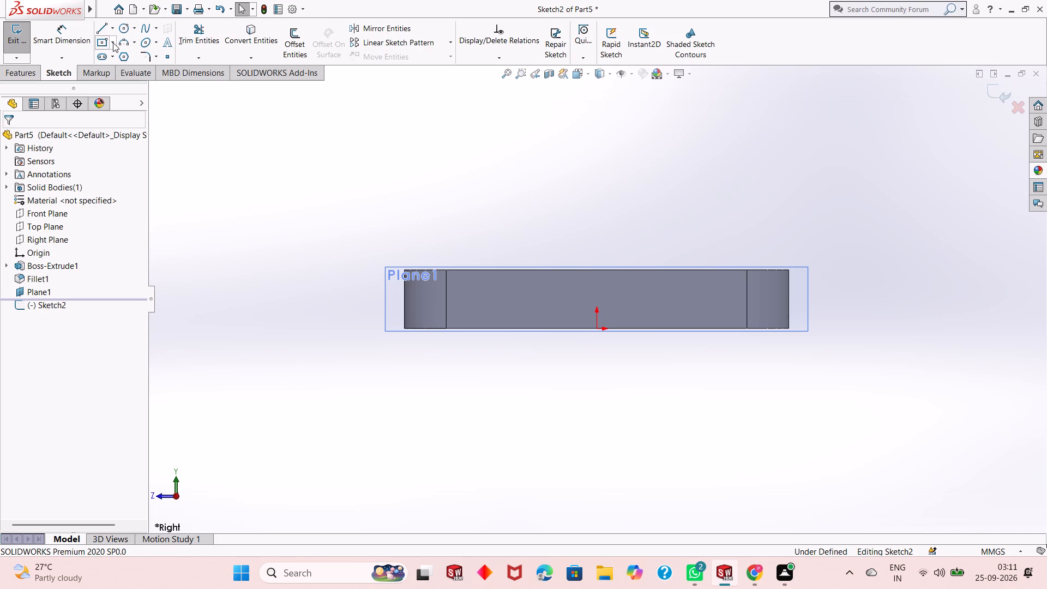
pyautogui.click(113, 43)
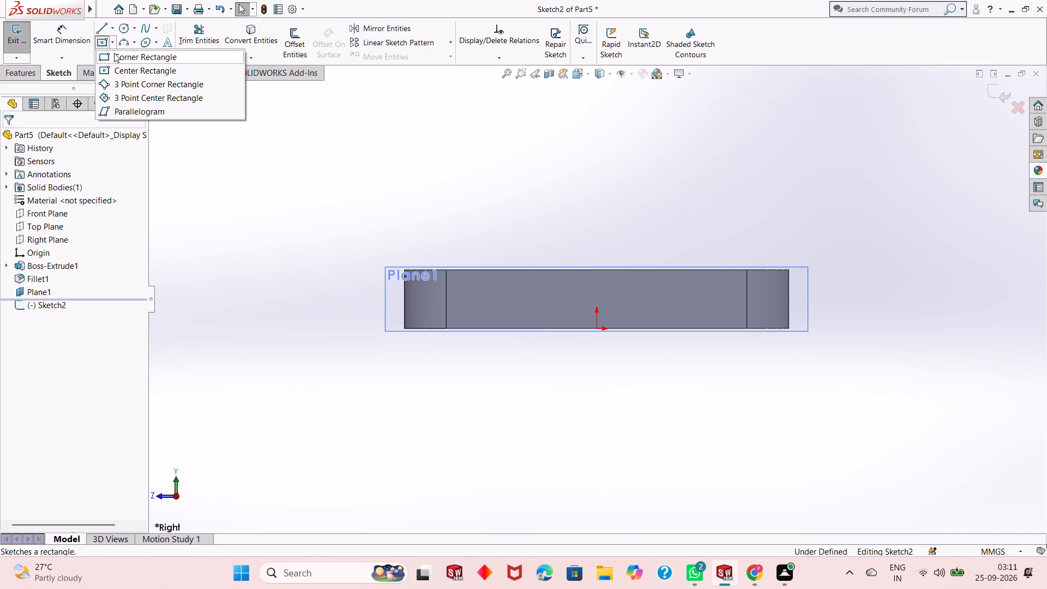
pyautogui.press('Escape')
# Sketch a 22 mm vertical line upward from the plate's top-right corner.
pyautogui.click(97, 26)
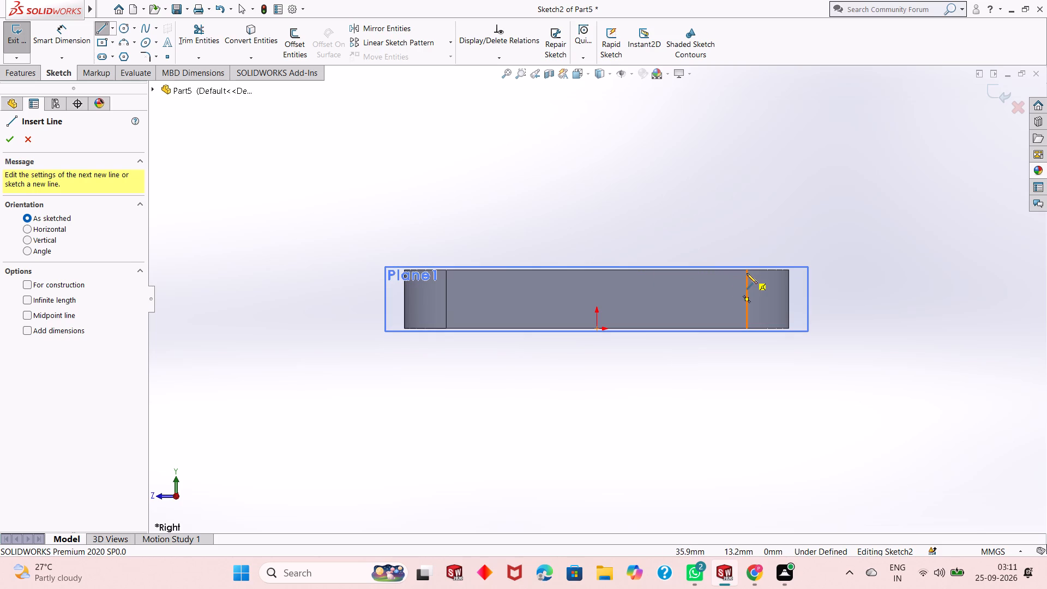
pyautogui.click(790, 269)
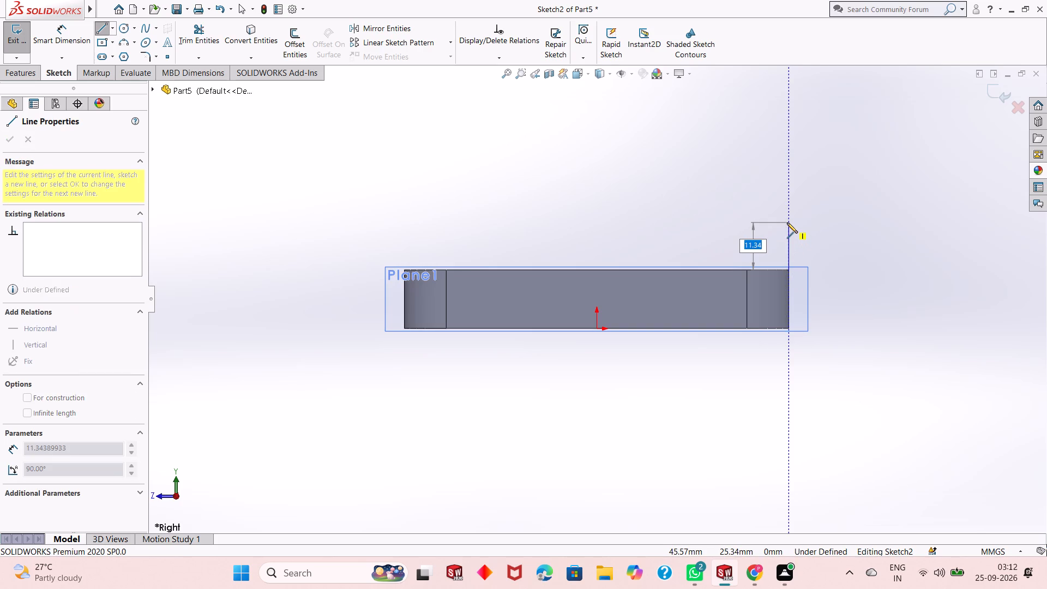
pyautogui.write('22')
pyautogui.press('Return')
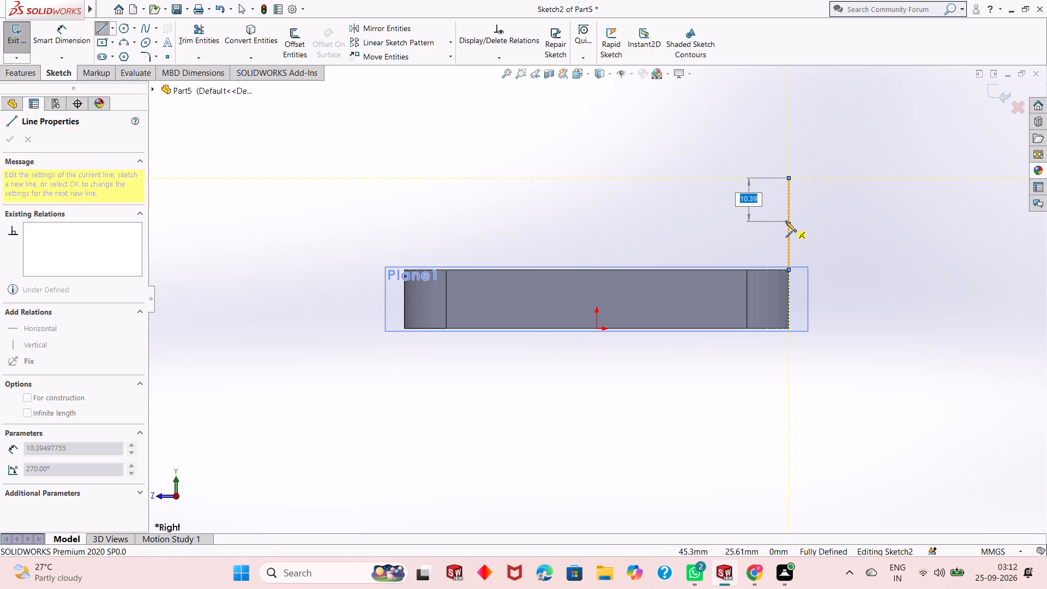
pyautogui.press('Escape')
pyautogui.scroll(2, 786, 221)
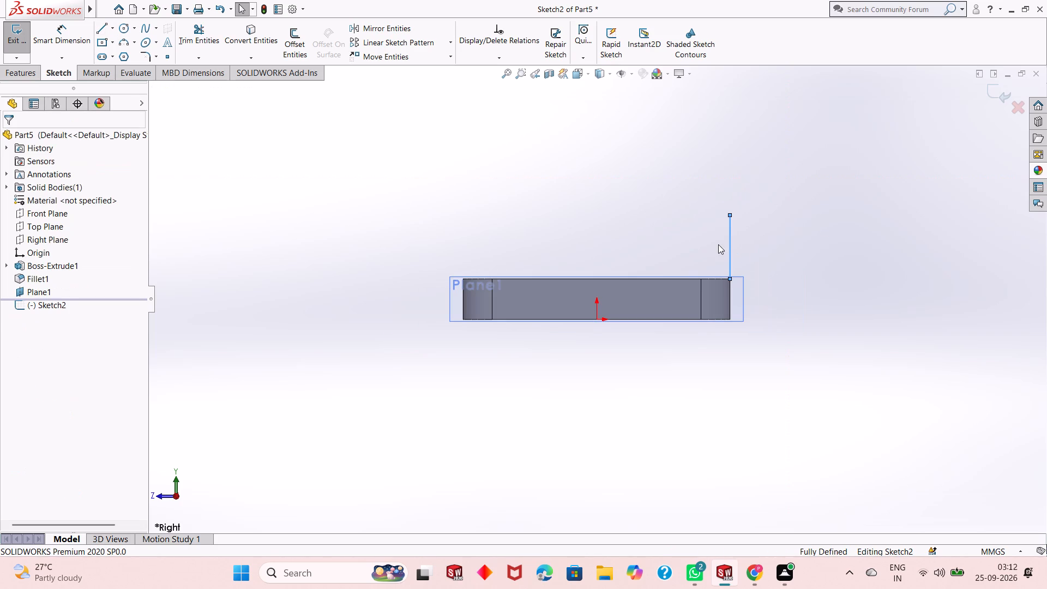
pyautogui.scroll(1, 714, 243)
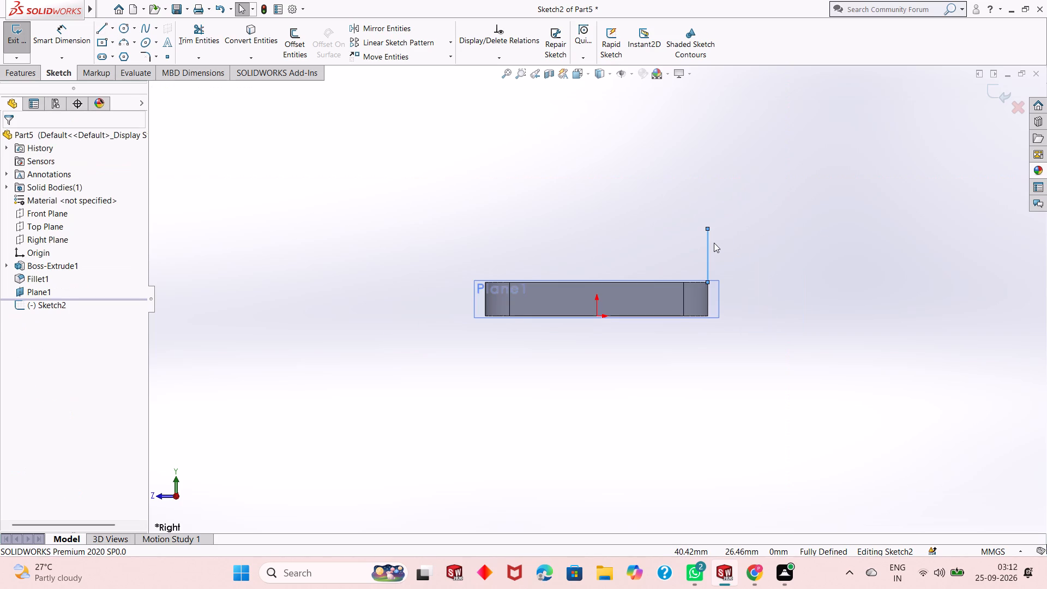
pyautogui.press('Escape')
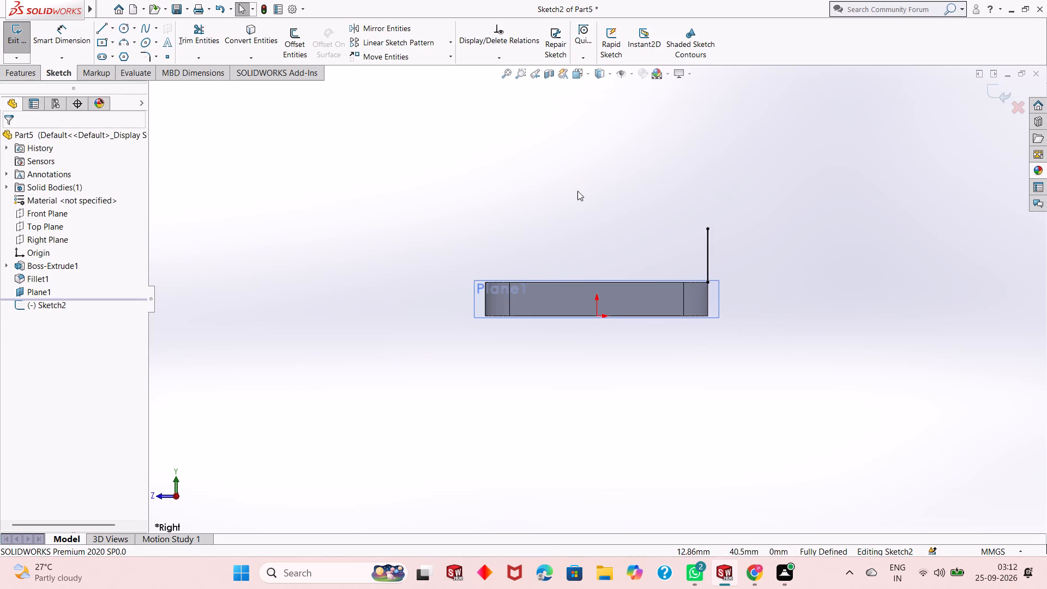
# Sketch a matching 22 mm vertical line upward from the plate's top-left corner.
pyautogui.click(101, 28)
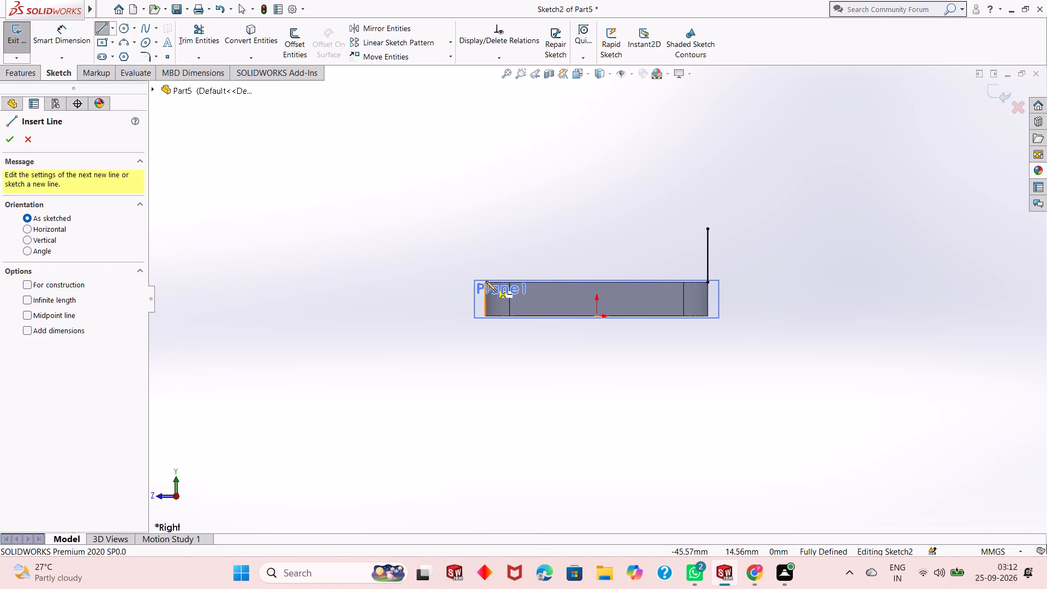
pyautogui.scroll(-5, 486, 279)
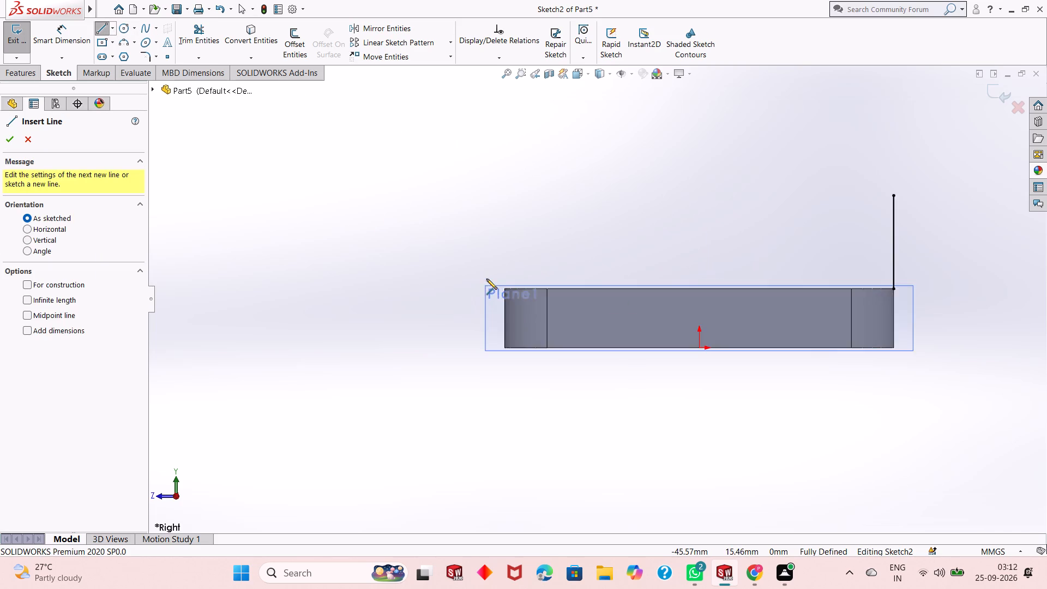
pyautogui.scroll(-2, 486, 279)
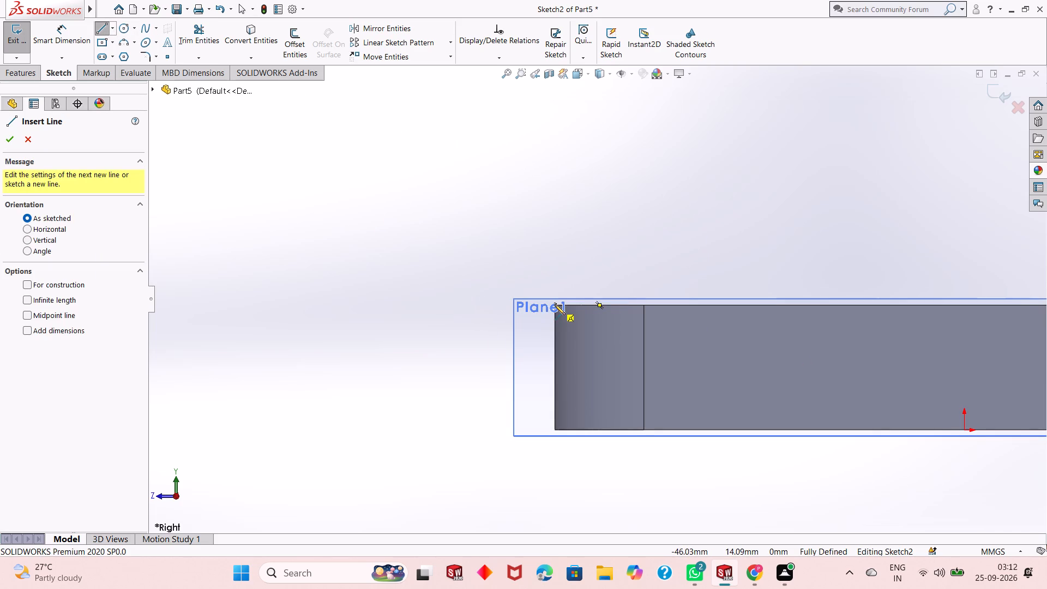
pyautogui.click(553, 305)
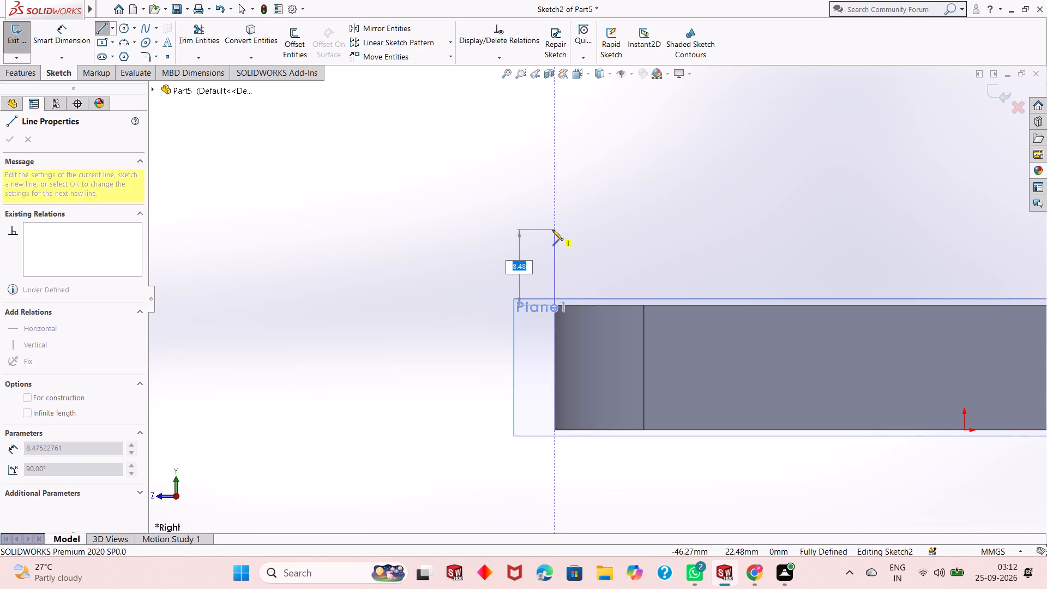
pyautogui.write('22')
pyautogui.press('Return')
pyautogui.press('Escape')
pyautogui.scroll(2, 564, 231)
pyautogui.scroll(4, 506, 230)
pyautogui.scroll(-2, 873, 257)
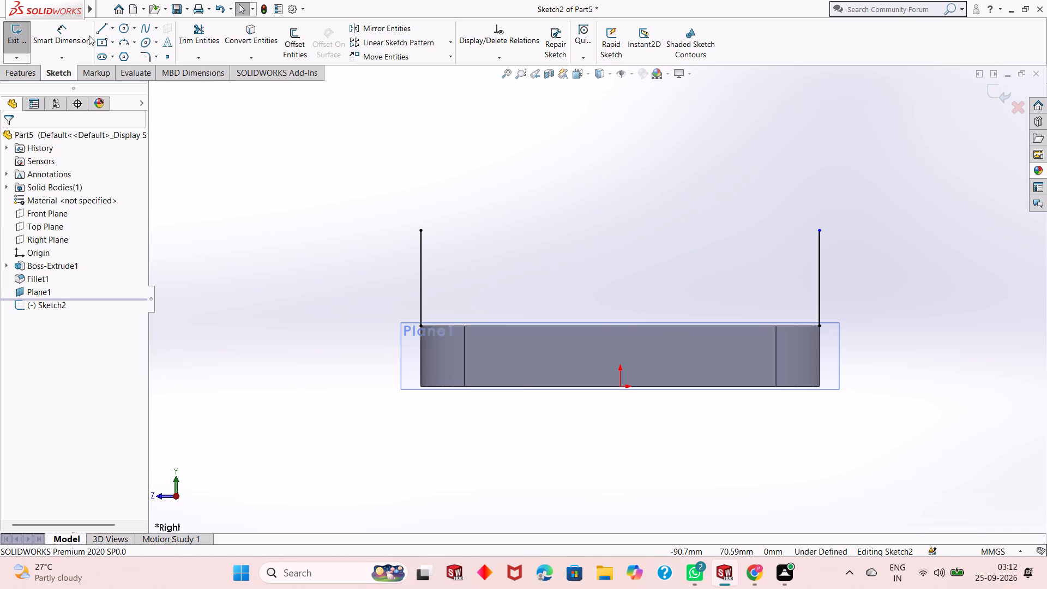
# Sketch a horizontal midpoint line centred above the origin, above the two vertical lines, with a half-length of 55/2 mm.
pyautogui.click(110, 28)
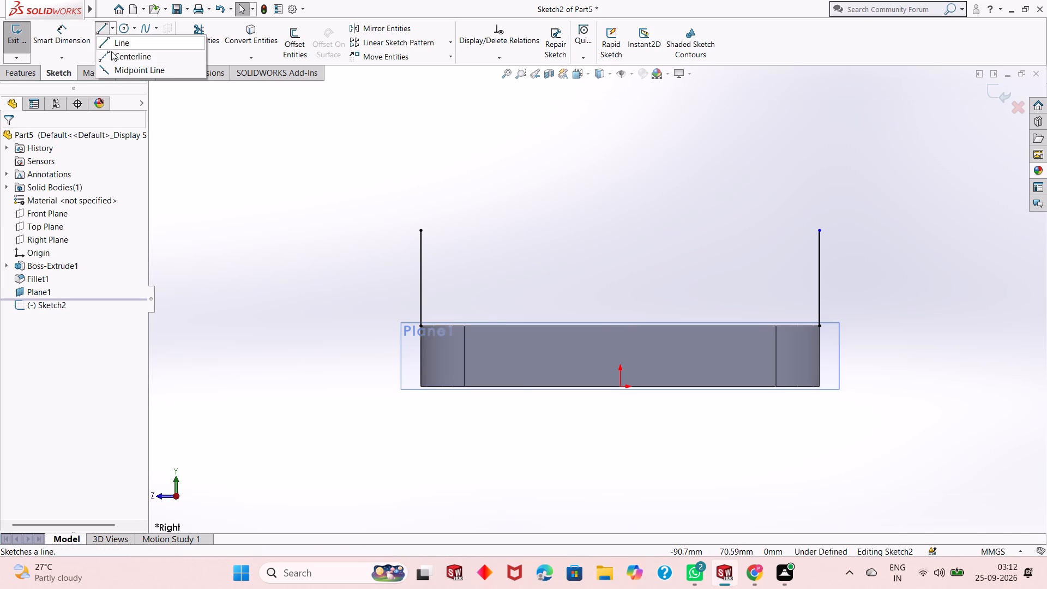
pyautogui.click(118, 67)
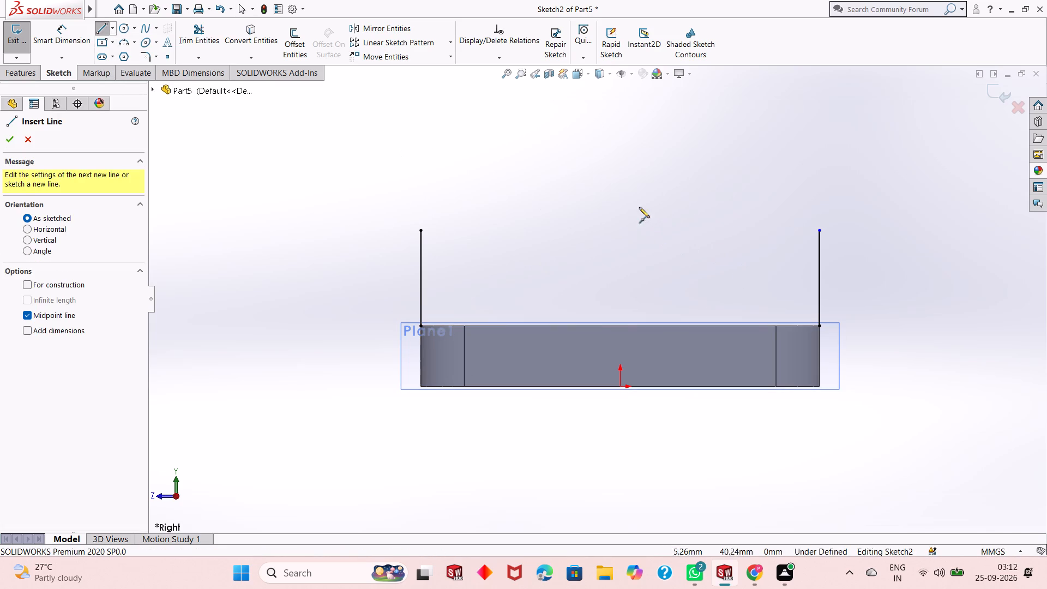
pyautogui.click(618, 129)
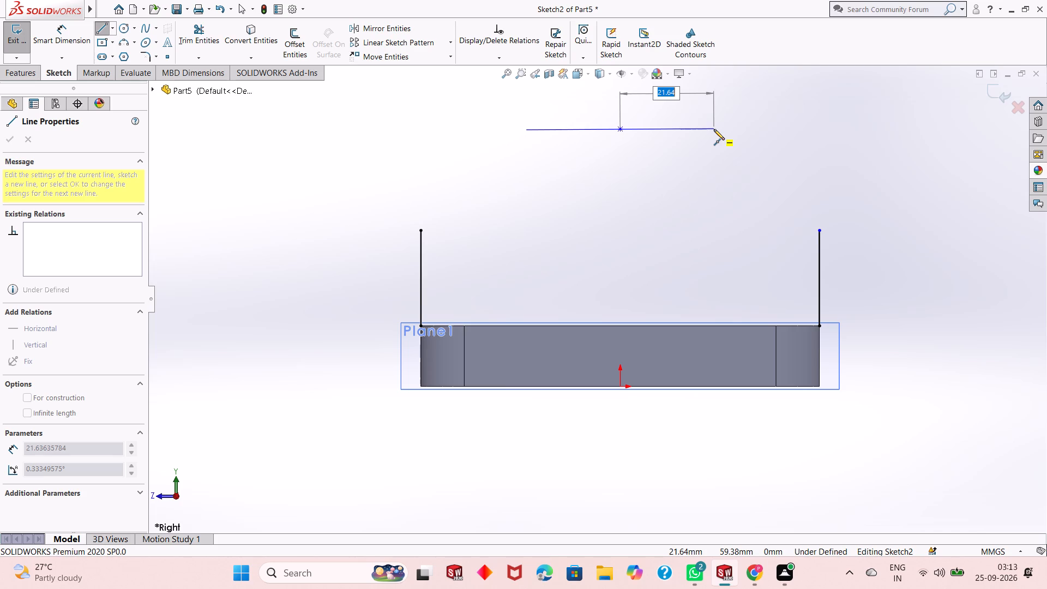
pyautogui.write('55')
pyautogui.write('/2')
pyautogui.press('Return')
pyautogui.press('Escape')
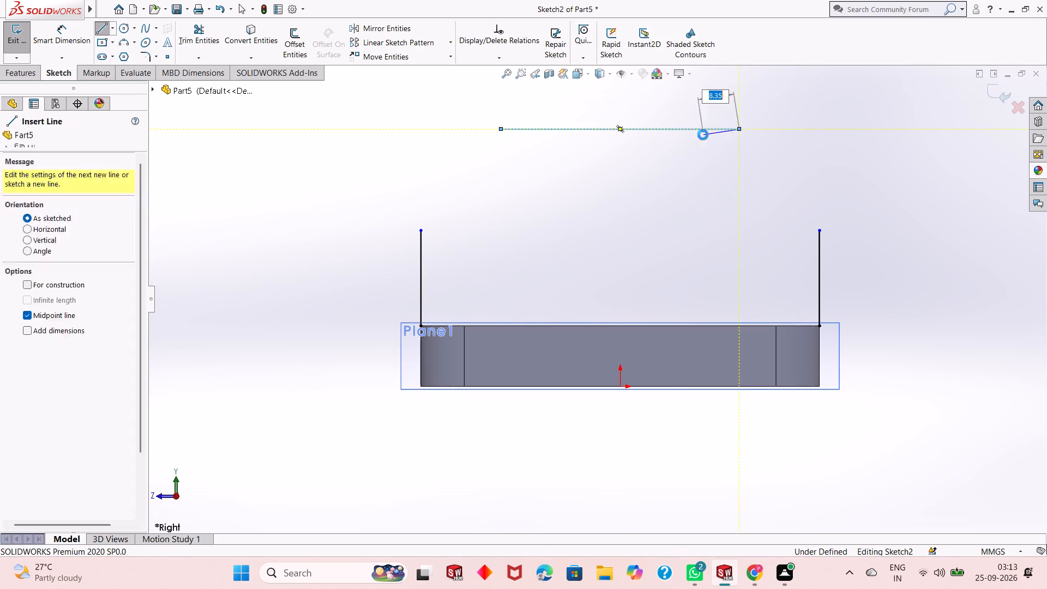
# Dimension the lengths of the two vertical lines at the plate's ends.
pyautogui.click(61, 41)
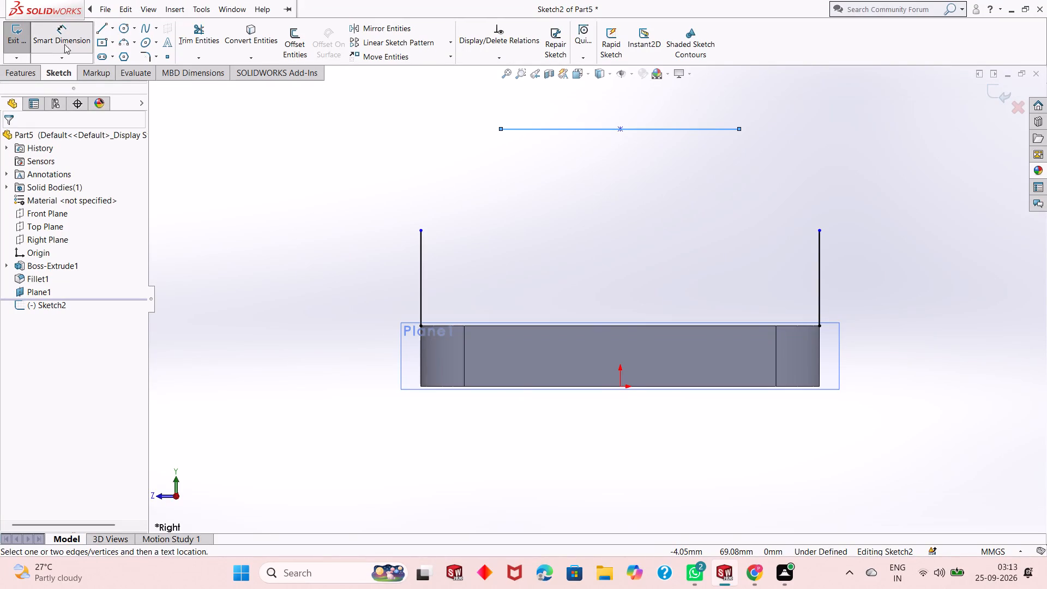
pyautogui.click(819, 264)
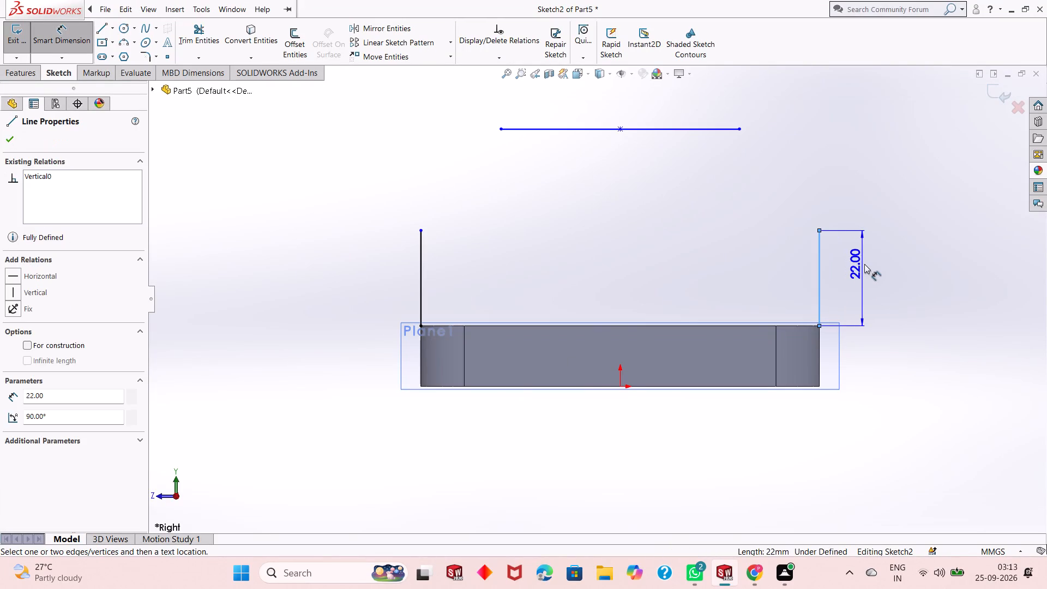
pyautogui.click(865, 264)
pyautogui.click(820, 251)
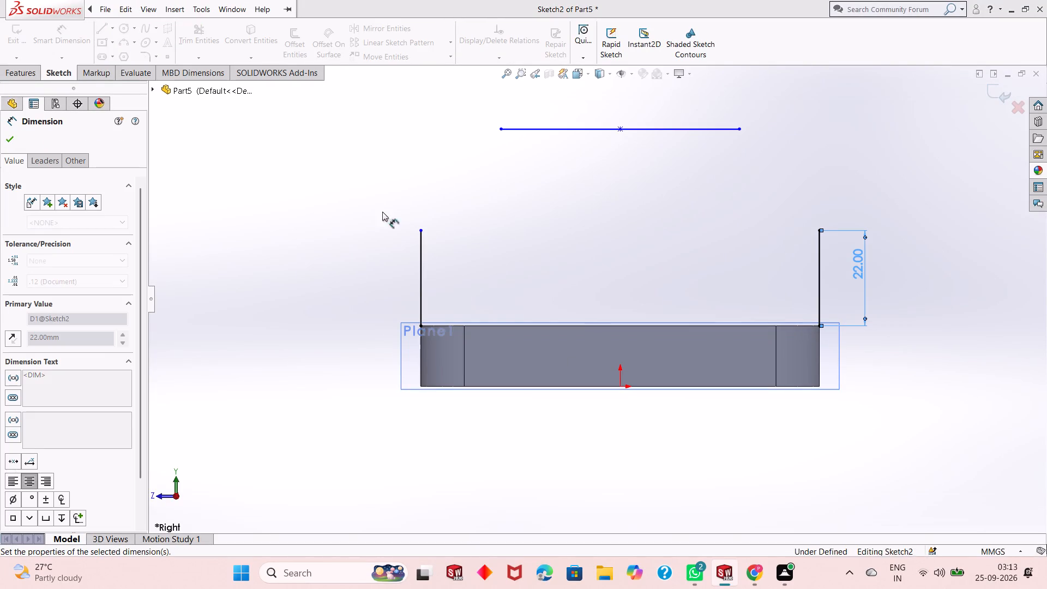
pyautogui.click(422, 278)
pyautogui.click(398, 276)
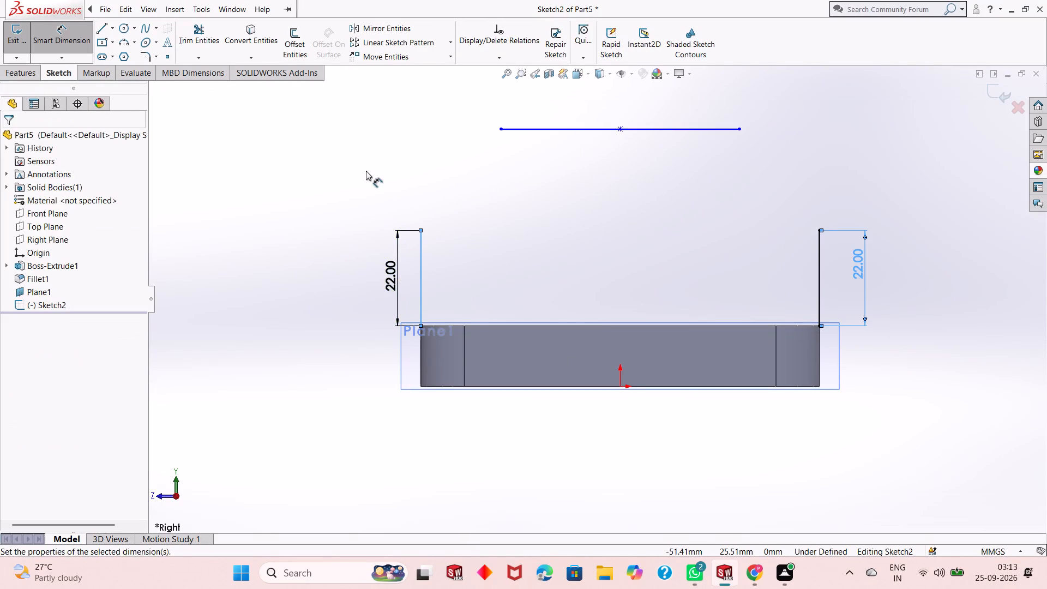
pyautogui.click(353, 260)
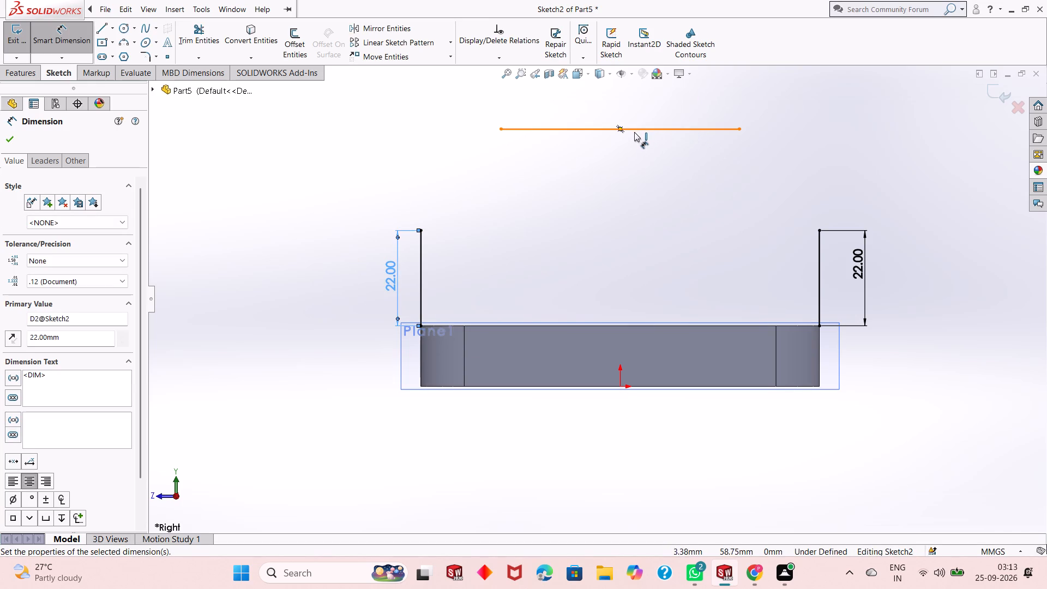
# Dimension the horizontal distance from the origin to the left endpoint of the upper horizontal line.
pyautogui.click(502, 133)
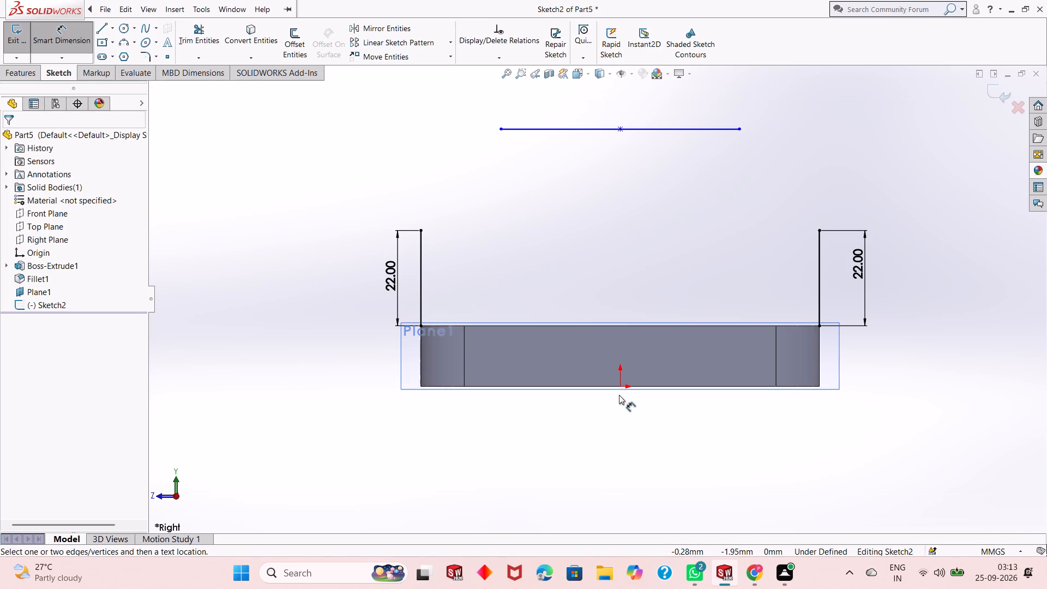
pyautogui.click(619, 387)
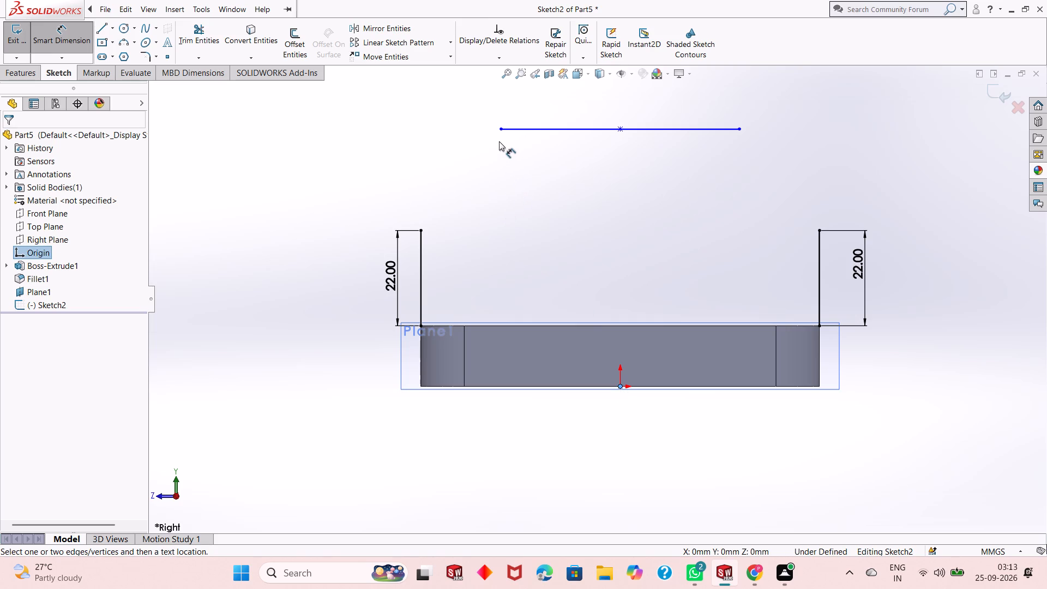
pyautogui.click(500, 131)
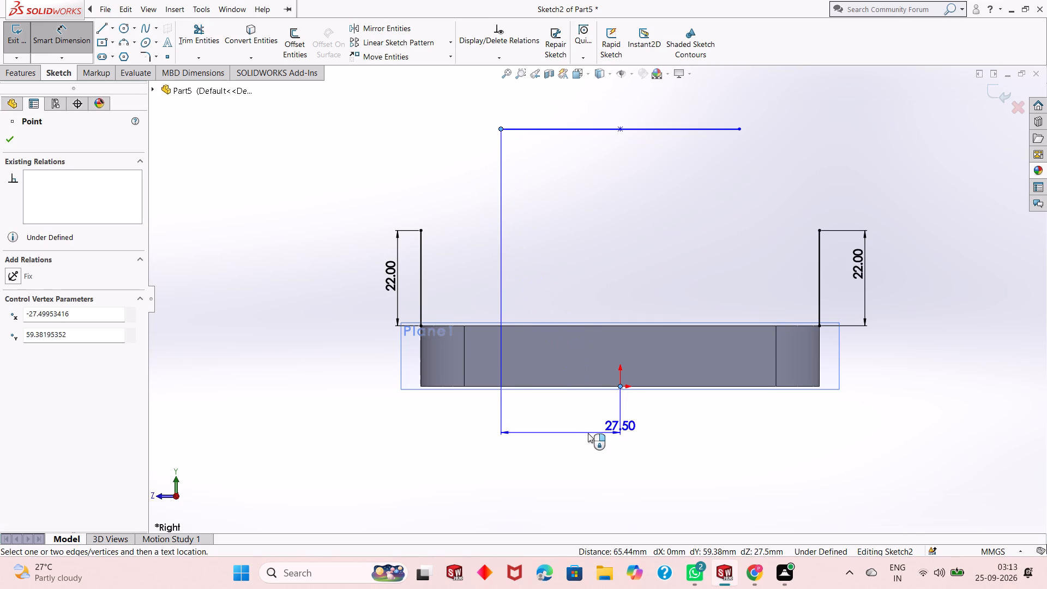
pyautogui.click(588, 434)
pyautogui.press('Return')
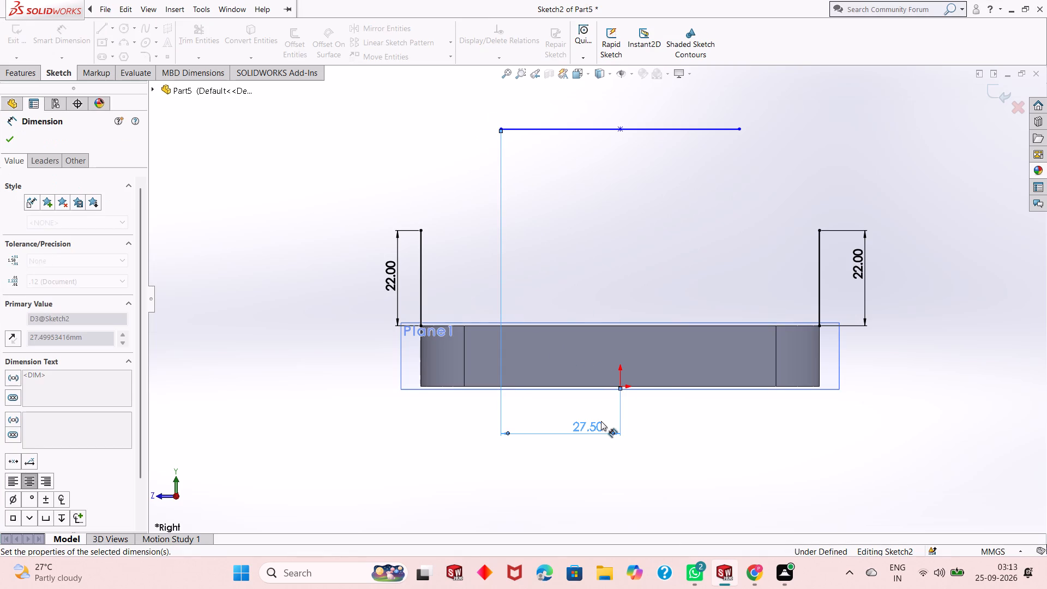
# Dimension the upper horizontal line's length as 55 mm.
pyautogui.click(684, 127)
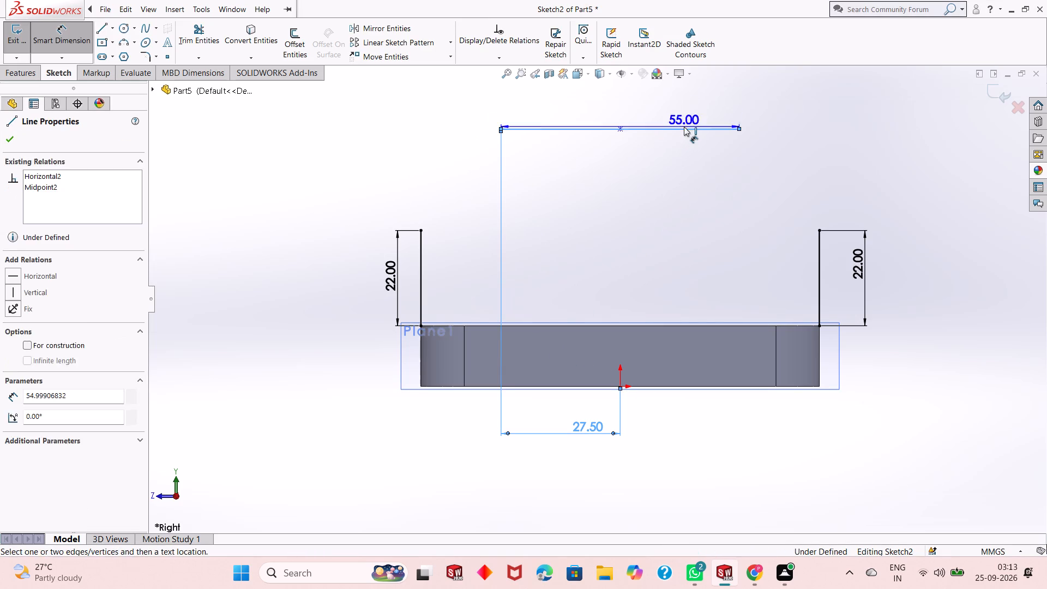
pyautogui.click(681, 90)
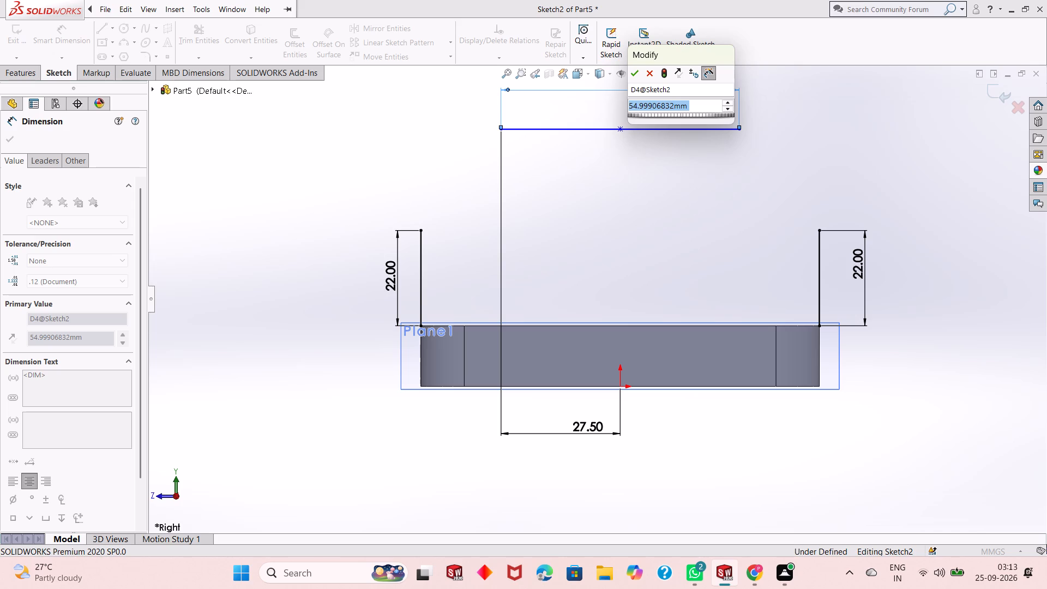
pyautogui.write('55')
pyautogui.press('Return')
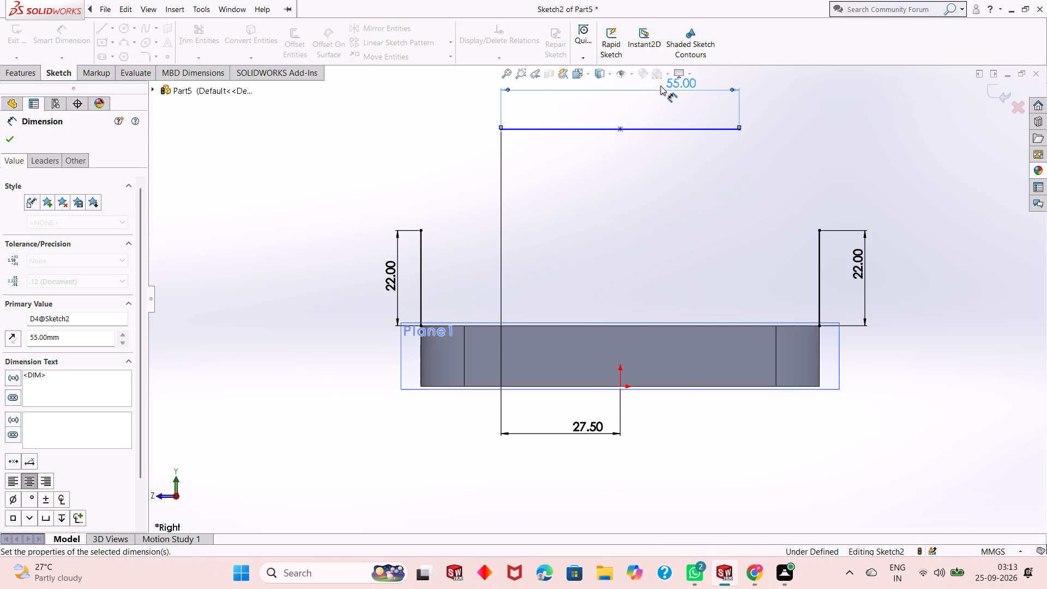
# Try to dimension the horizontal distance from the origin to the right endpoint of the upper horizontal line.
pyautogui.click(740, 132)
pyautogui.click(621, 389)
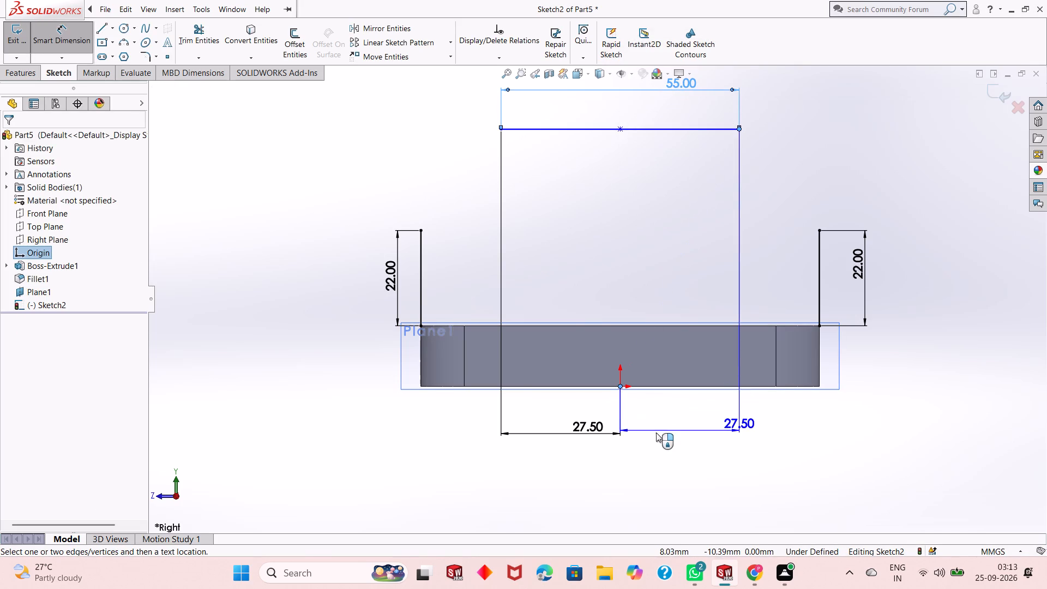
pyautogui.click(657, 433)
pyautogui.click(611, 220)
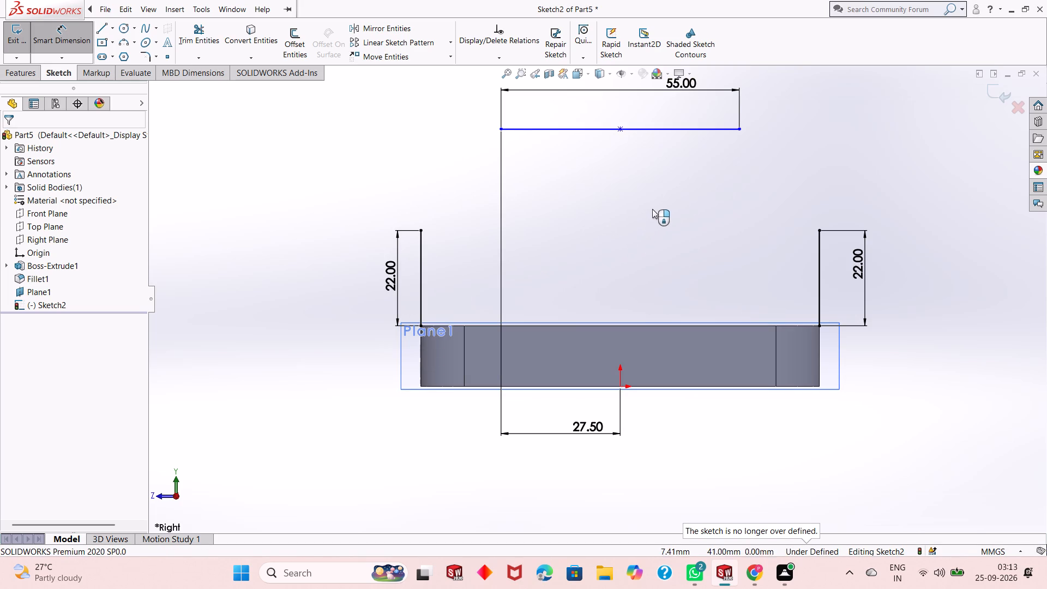
# Dimension the upper horizontal line's height above the plate's top edge as 58 mm.
pyautogui.click(683, 130)
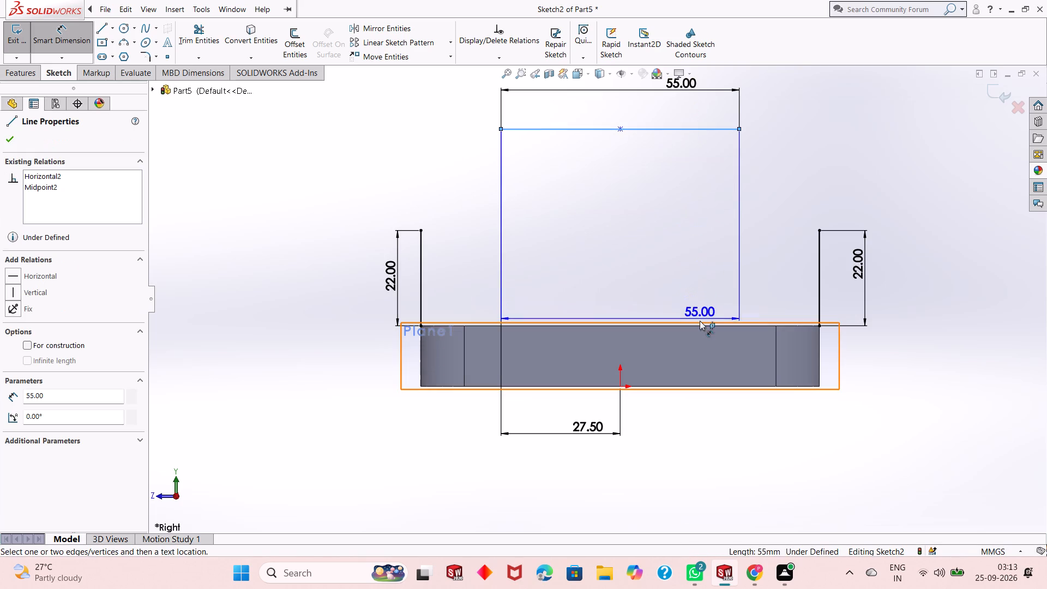
pyautogui.click(700, 326)
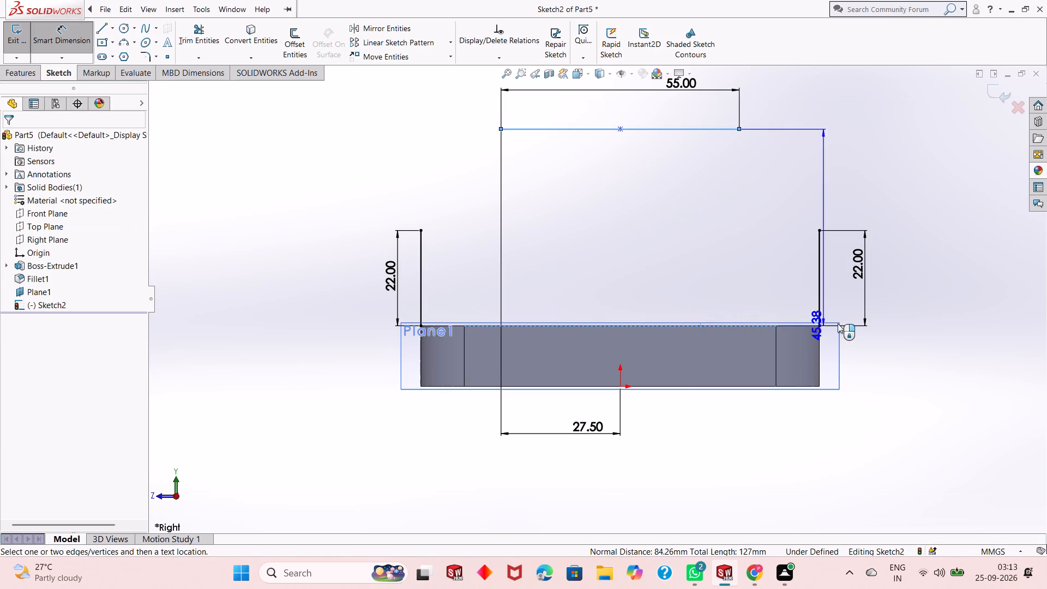
pyautogui.click(912, 313)
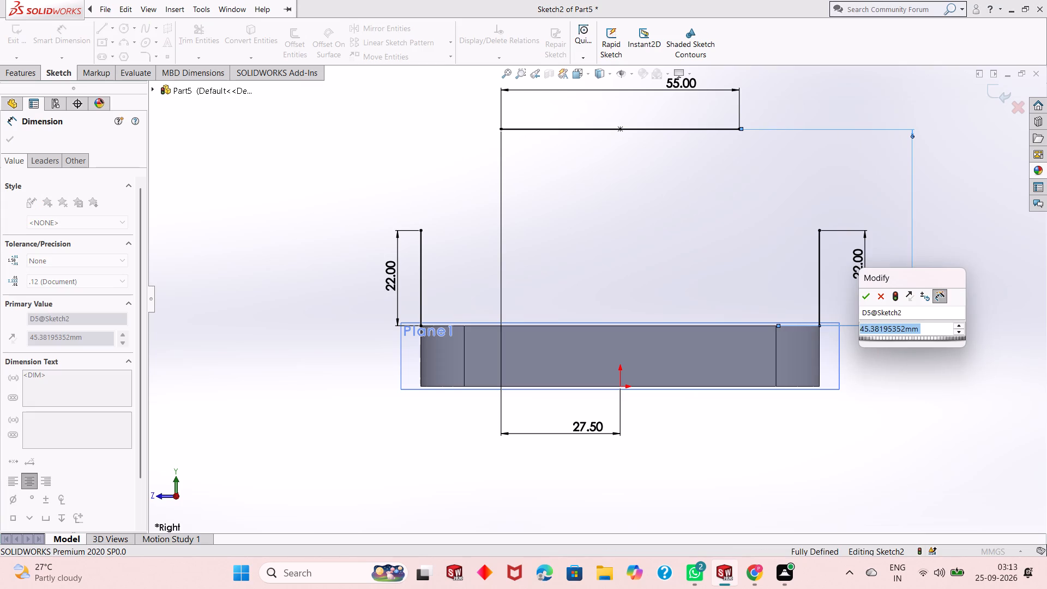
pyautogui.write('58')
pyautogui.press('Return')
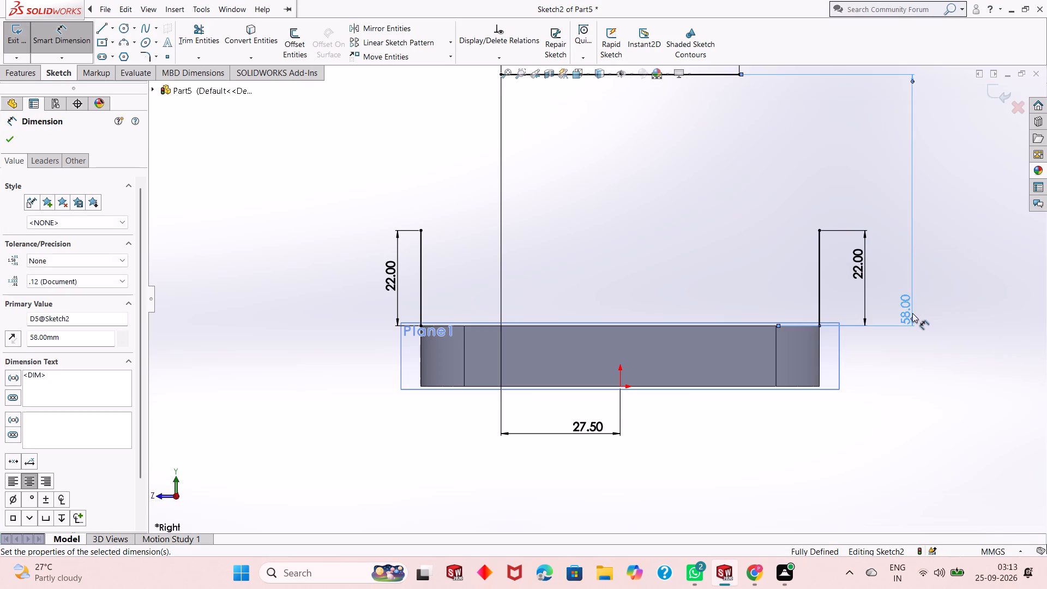
# Sketch a sloped line about 40 mm long from the top line's left endpoint to the left 22 mm side's upper end.
pyautogui.scroll(1, 672, 196)
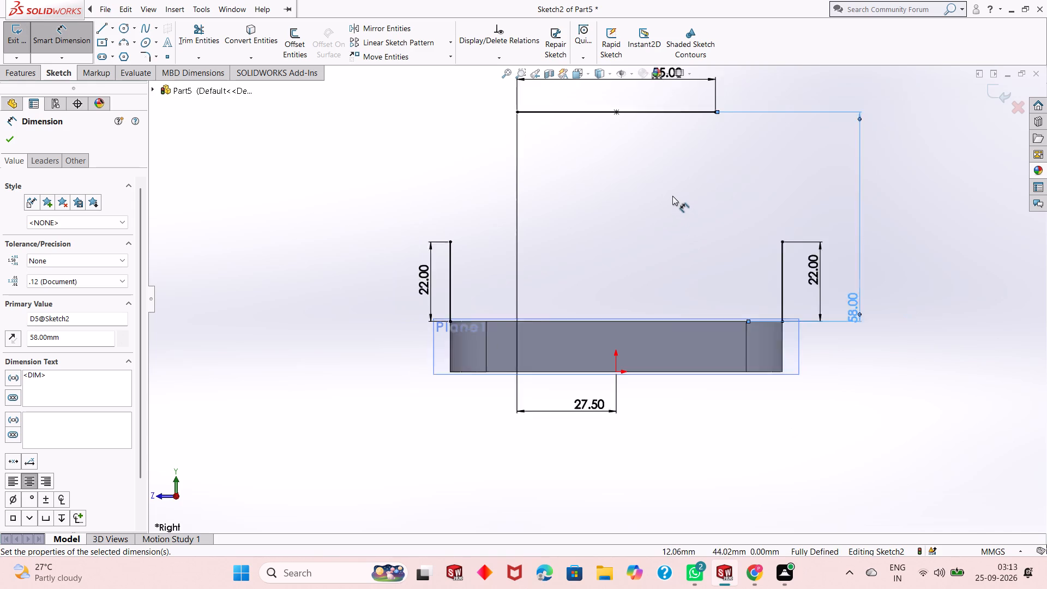
pyautogui.scroll(1, 672, 196)
pyautogui.press('Escape')
pyautogui.scroll(1, 653, 149)
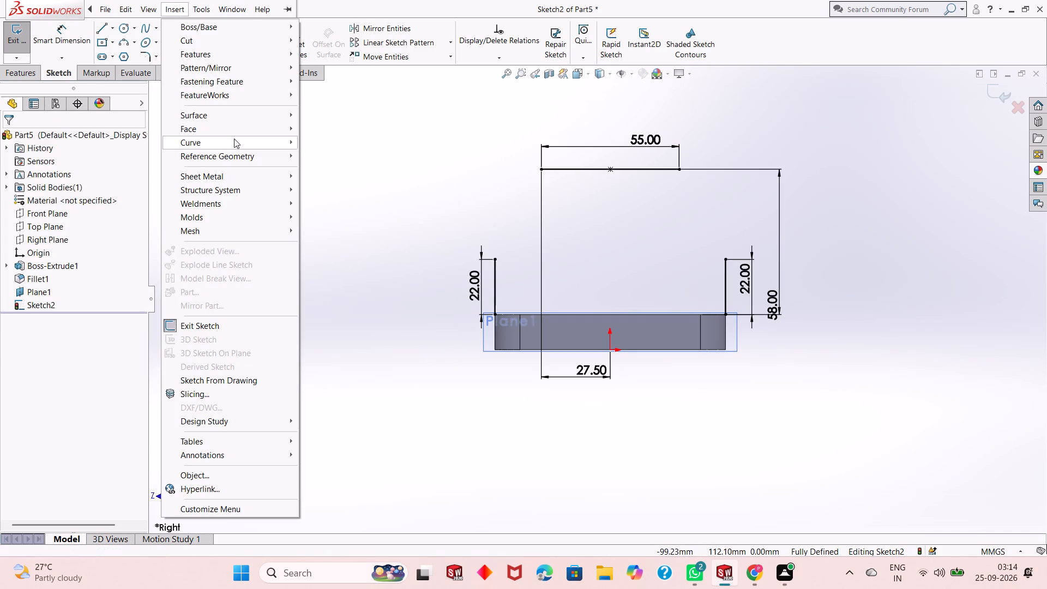
pyautogui.press('Escape')
pyautogui.click(97, 31)
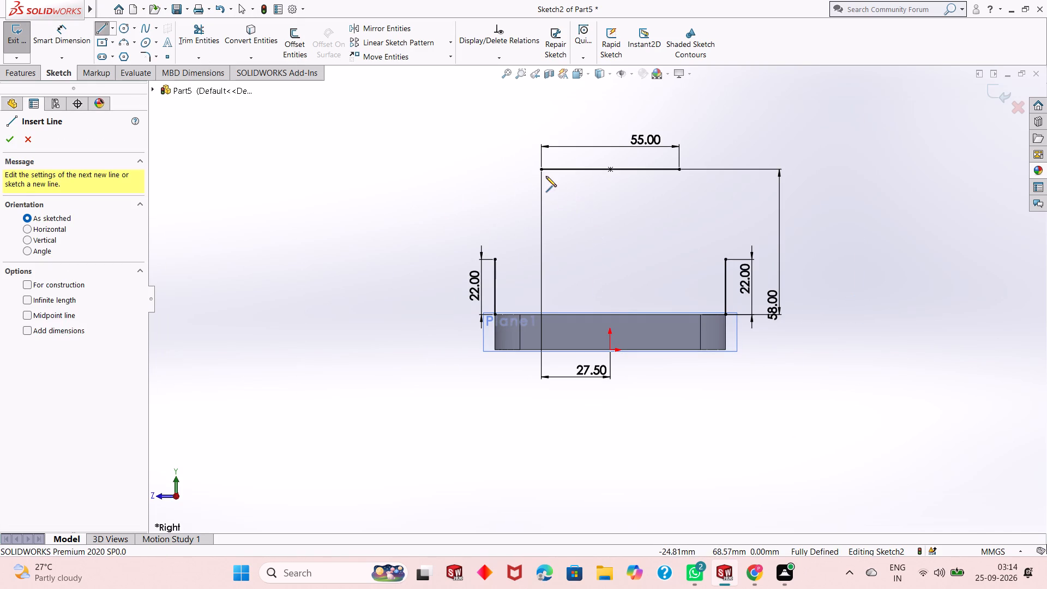
pyautogui.click(541, 171)
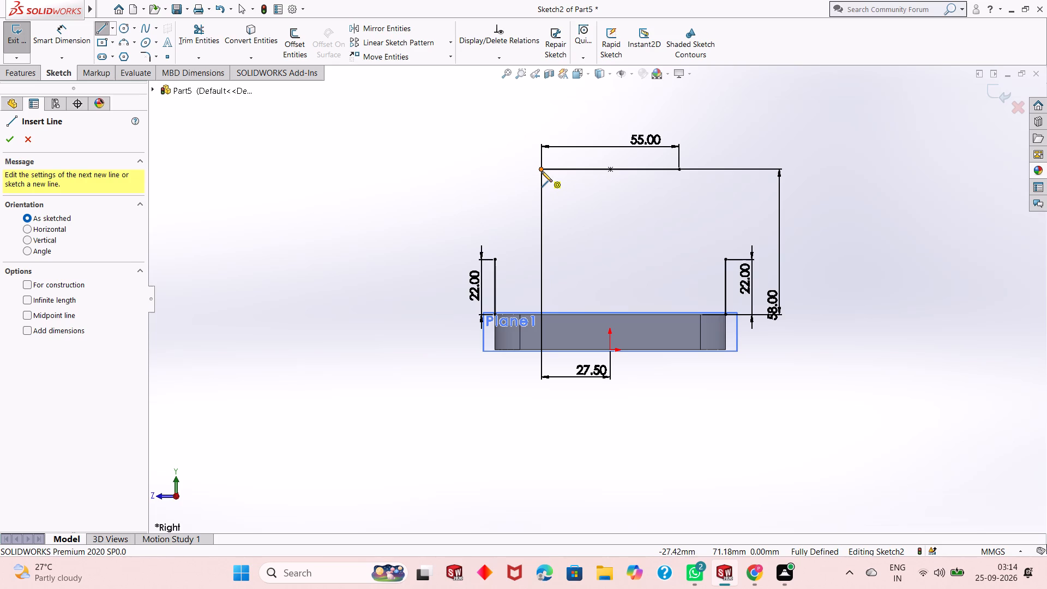
pyautogui.click(492, 259)
pyautogui.press('Escape')
pyautogui.press('Escape')
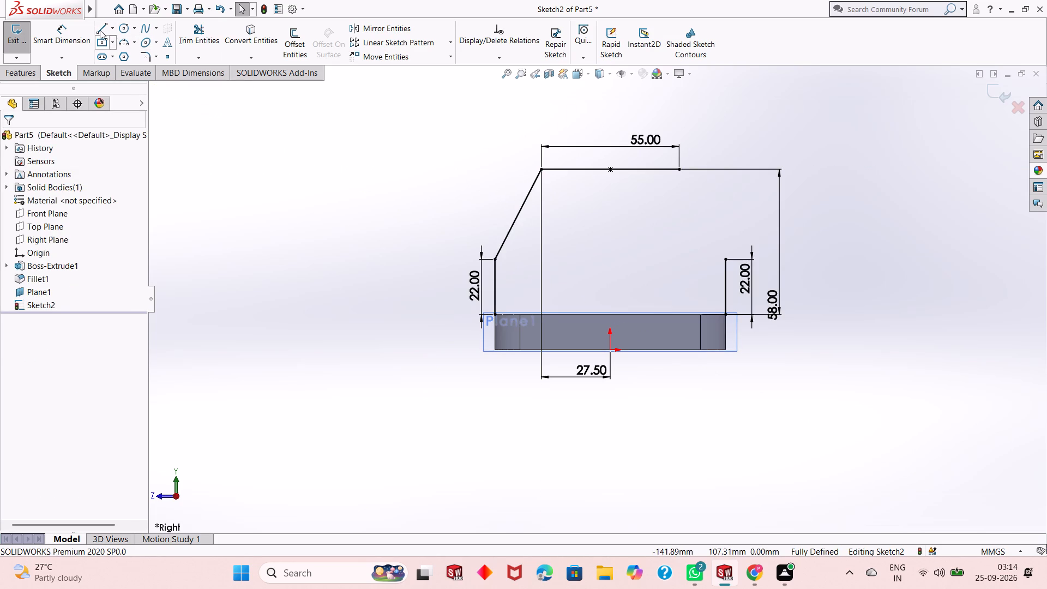
# Sketch a matching sloped line about 40 mm long from the top line's right endpoint to the right 22 mm side's upper end.
pyautogui.click(100, 29)
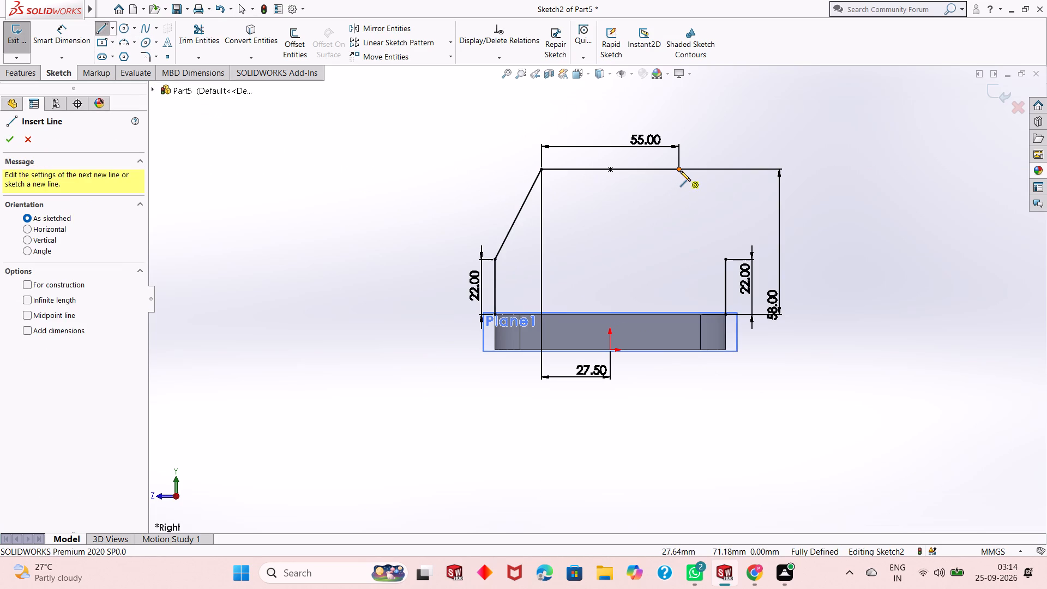
pyautogui.click(680, 171)
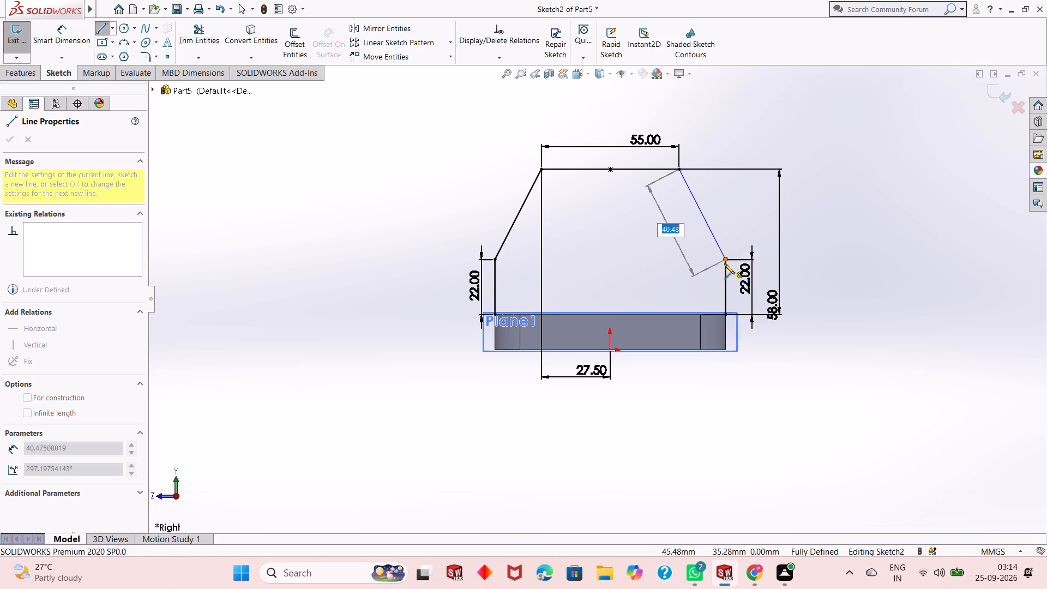
pyautogui.click(728, 261)
pyautogui.press('Escape')
pyautogui.press('Escape')
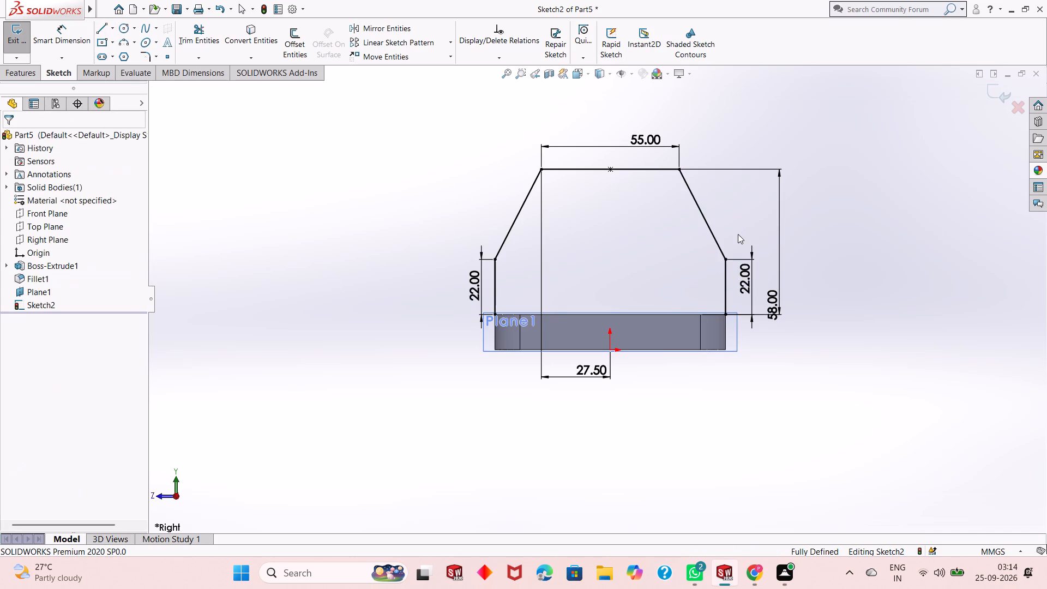
pyautogui.press('Escape')
pyautogui.press('Escape')
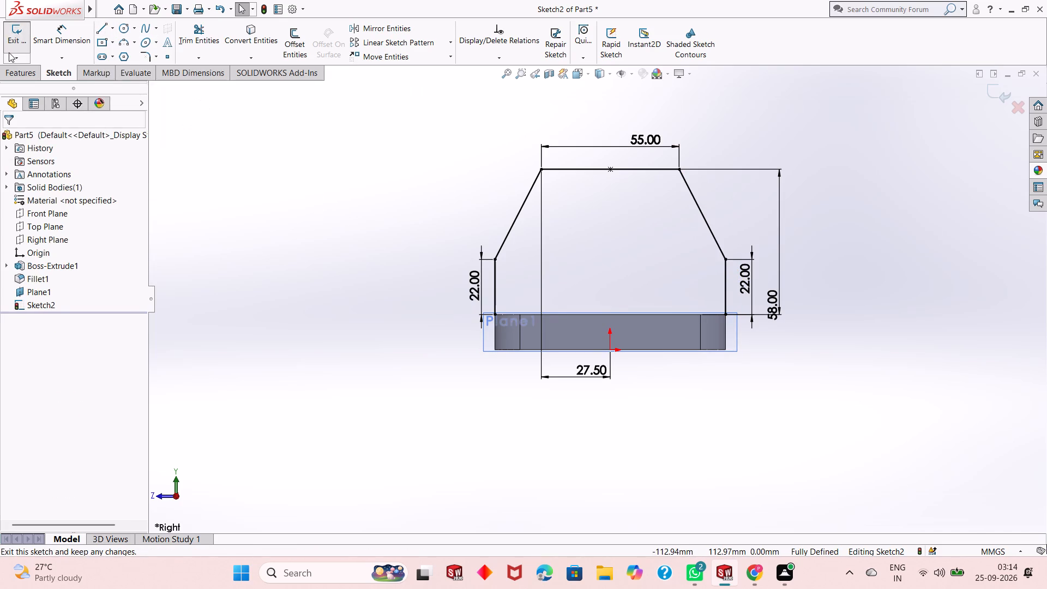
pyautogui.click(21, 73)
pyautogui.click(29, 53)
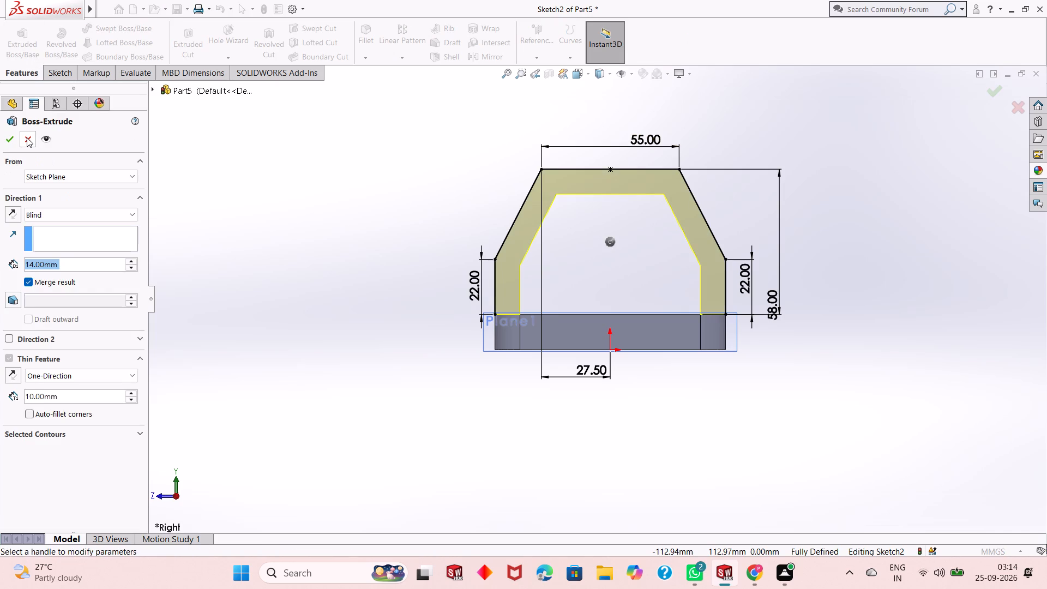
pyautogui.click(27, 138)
# Close the profile with a 92 mm horizontal line along the plate's top edge, joining the lower ends of both vertical sides.
pyautogui.click(67, 80)
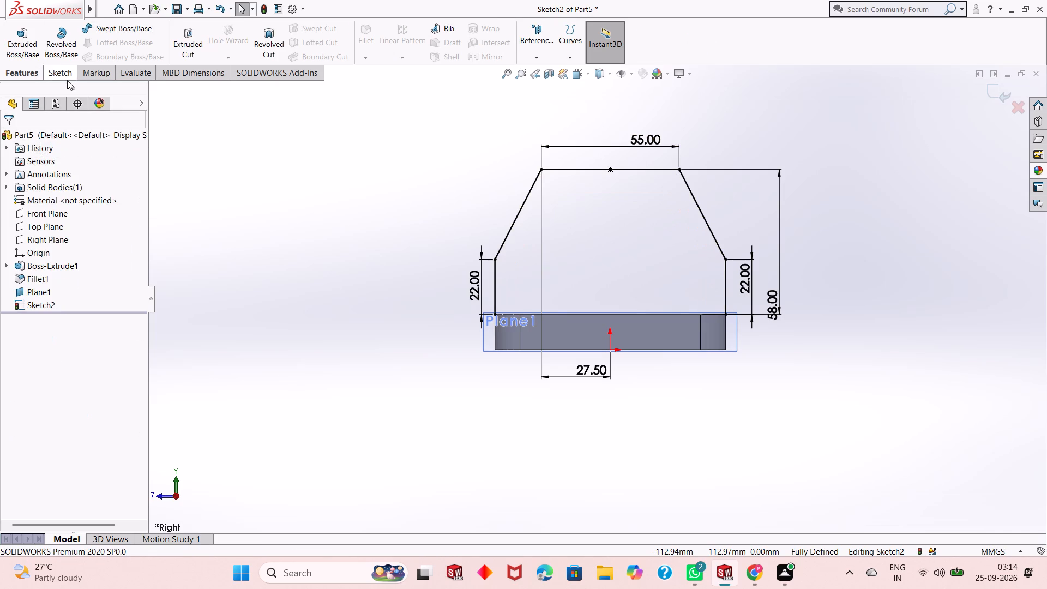
pyautogui.click(105, 31)
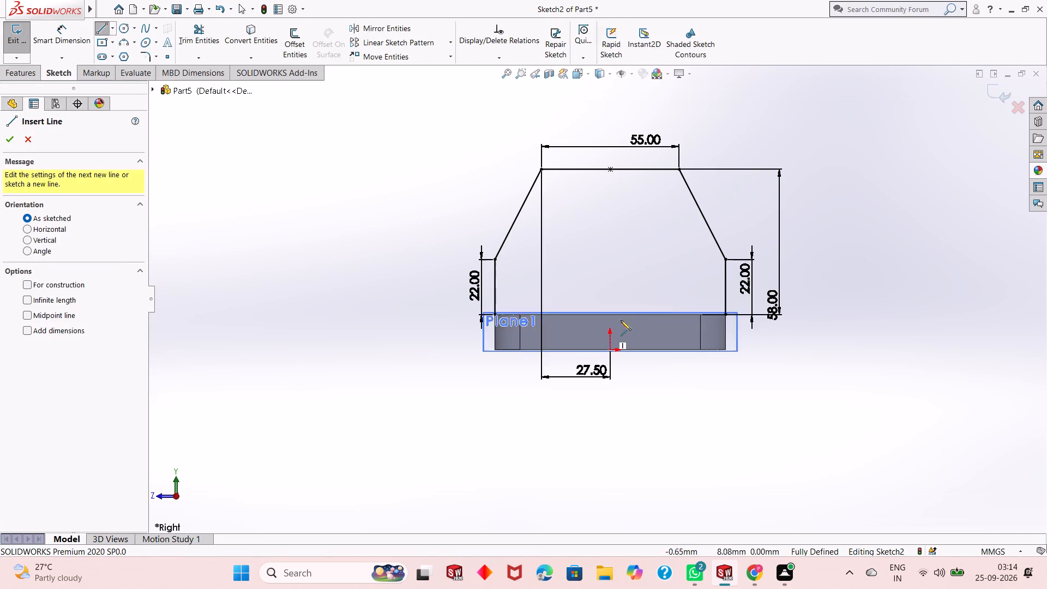
pyautogui.scroll(-2, 652, 303)
pyautogui.scroll(-2, 774, 338)
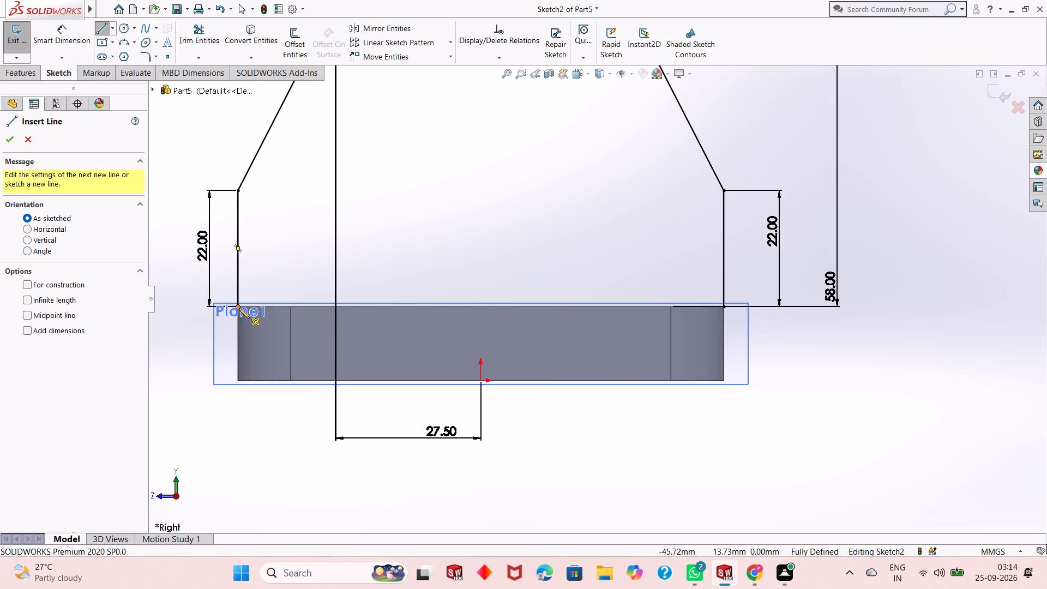
pyautogui.click(239, 308)
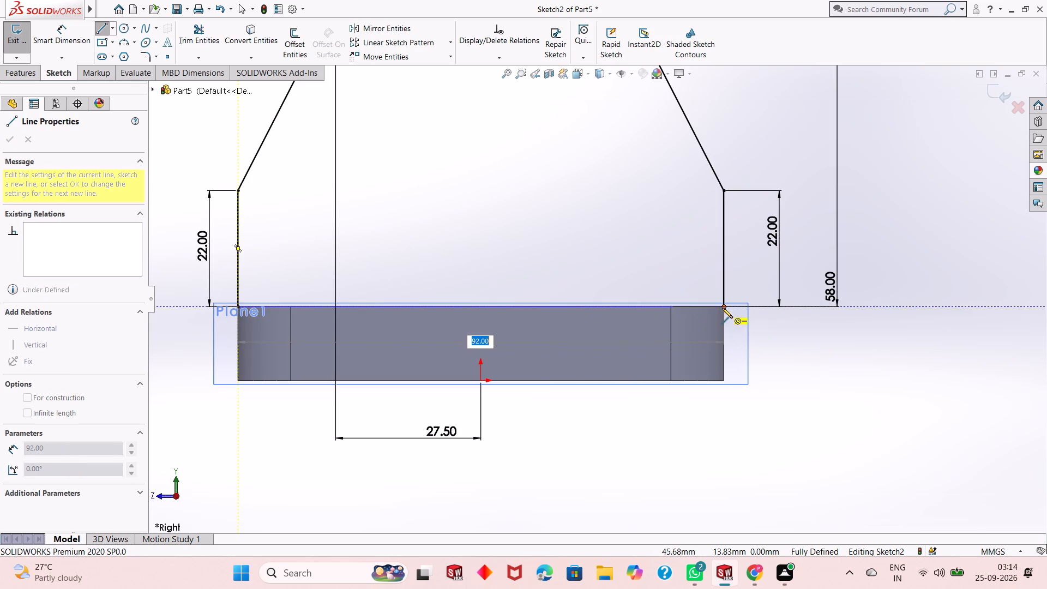
pyautogui.click(722, 309)
pyautogui.rightClick(636, 248)
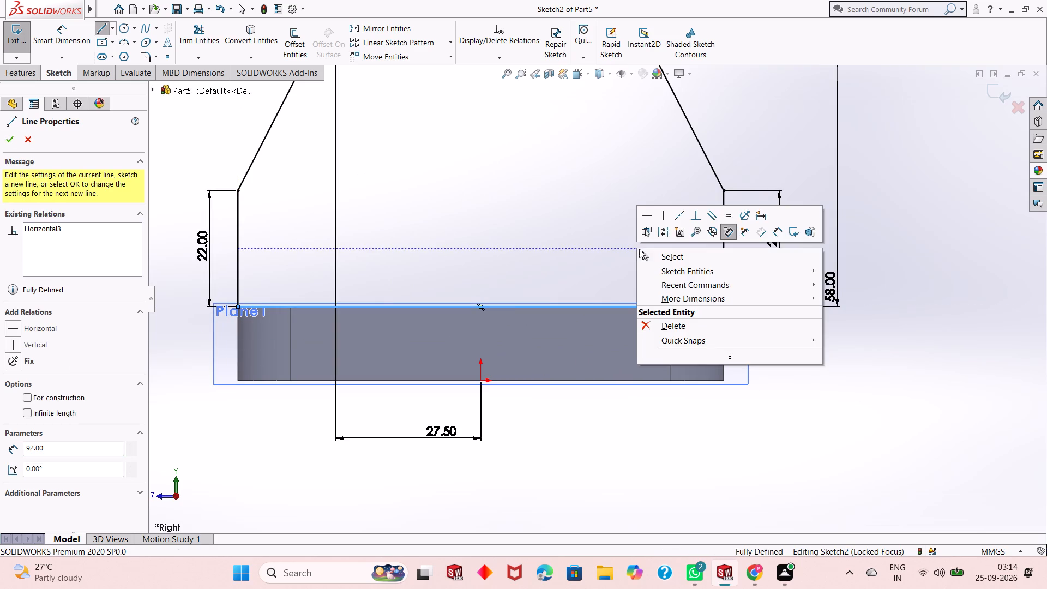
pyautogui.click(649, 254)
# Extrude the closed profile as a boss with the Mid Plane end condition and a depth of 15 mm, merged with the plate.
pyautogui.scroll(3, 589, 291)
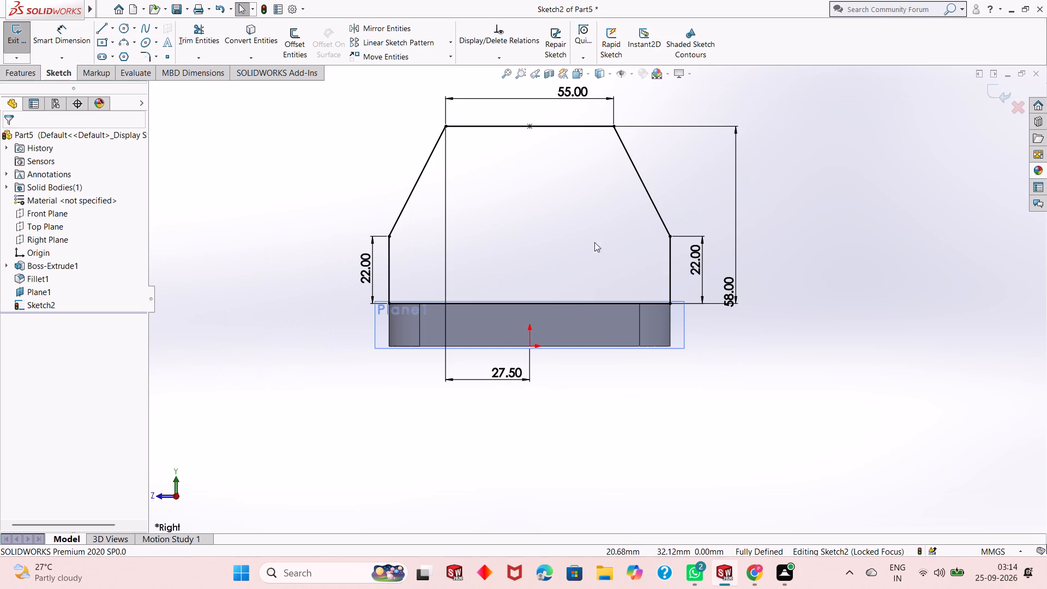
pyautogui.scroll(-1, 600, 159)
pyautogui.scroll(1, 555, 230)
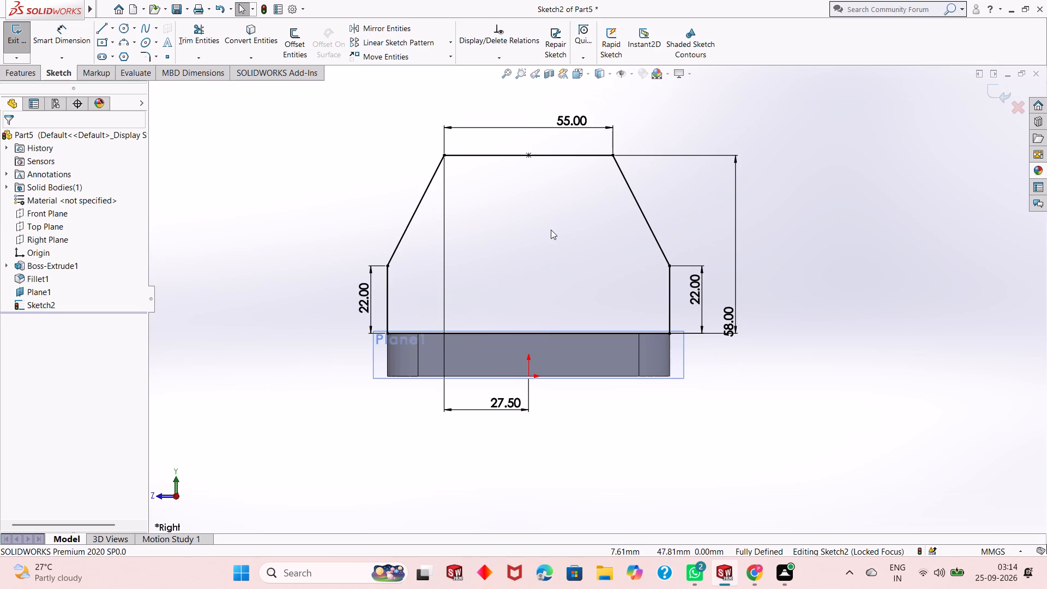
pyautogui.scroll(1, 508, 257)
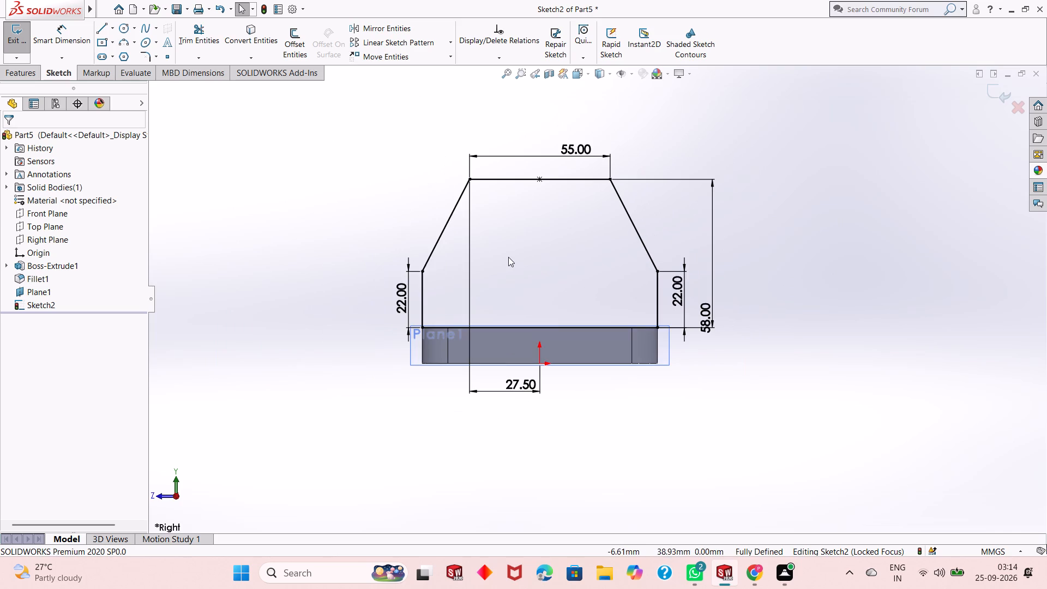
pyautogui.scroll(-1, 649, 273)
pyautogui.scroll(1, 525, 267)
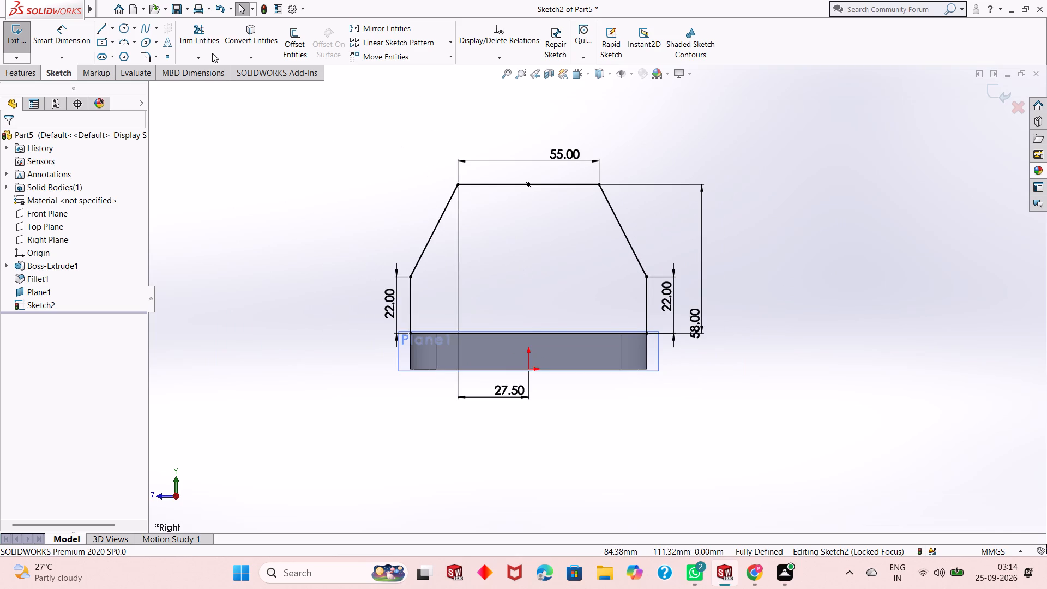
pyautogui.click(19, 72)
pyautogui.click(27, 48)
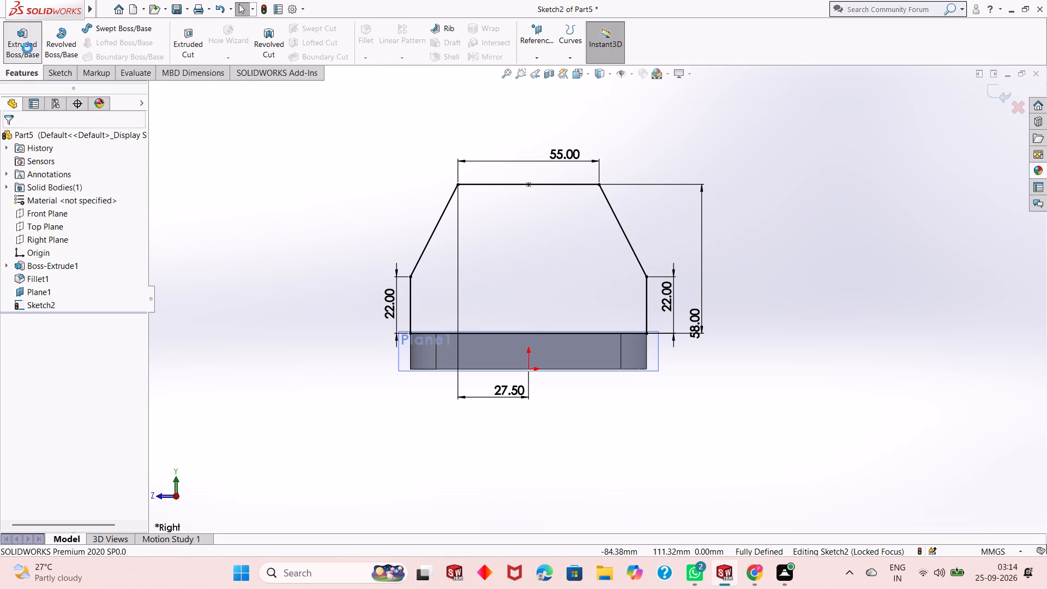
pyautogui.moveTo(745, 261); pyautogui.dragTo(686, 272, button='middle')
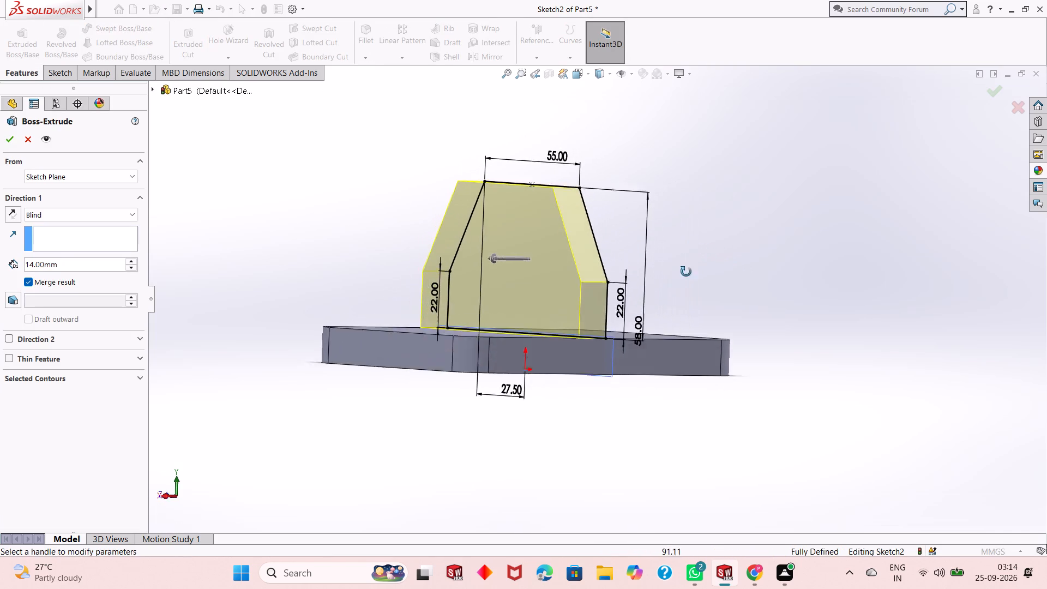
pyautogui.moveTo(686, 272); pyautogui.dragTo(671, 334, button='middle')
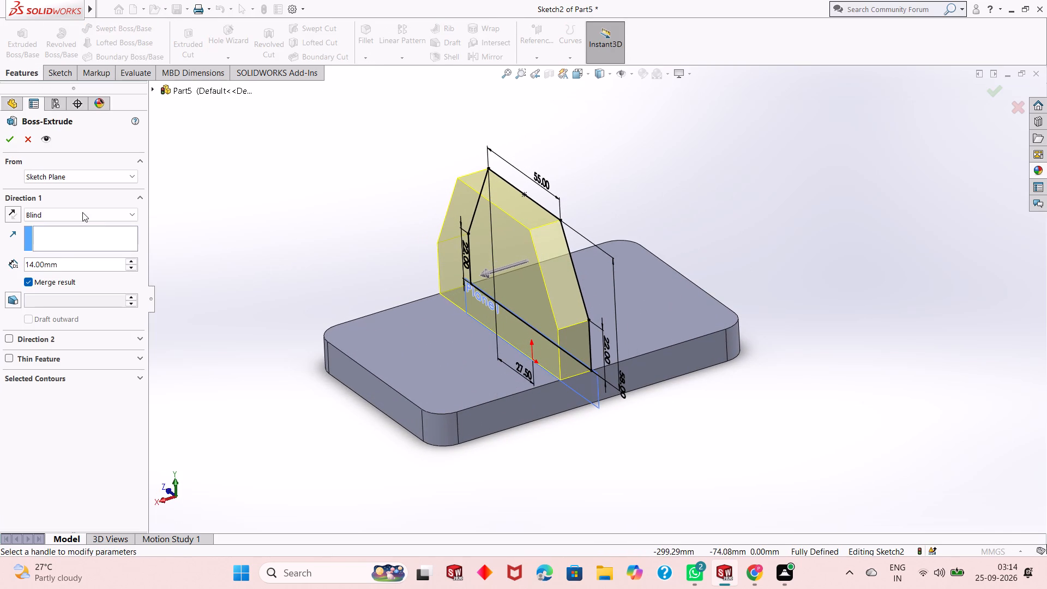
pyautogui.click(68, 218)
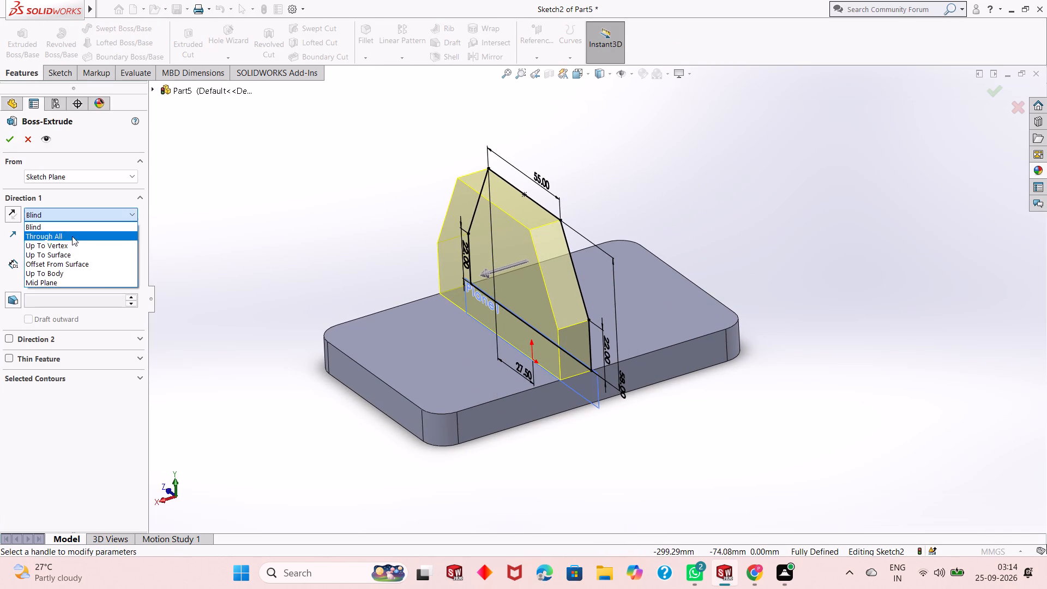
pyautogui.click(77, 280)
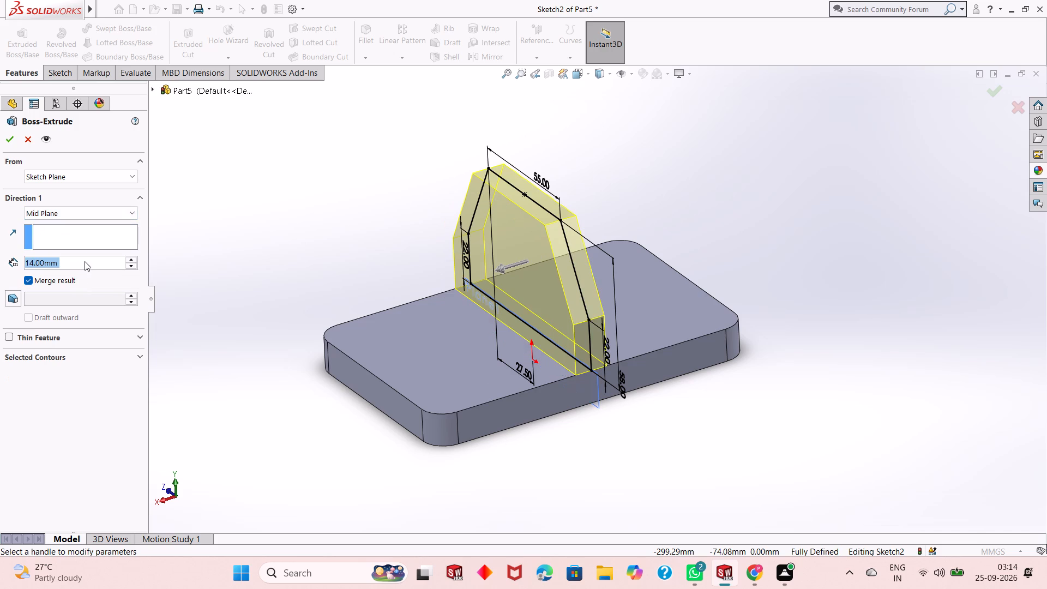
pyautogui.write('15')
pyautogui.press('Return')
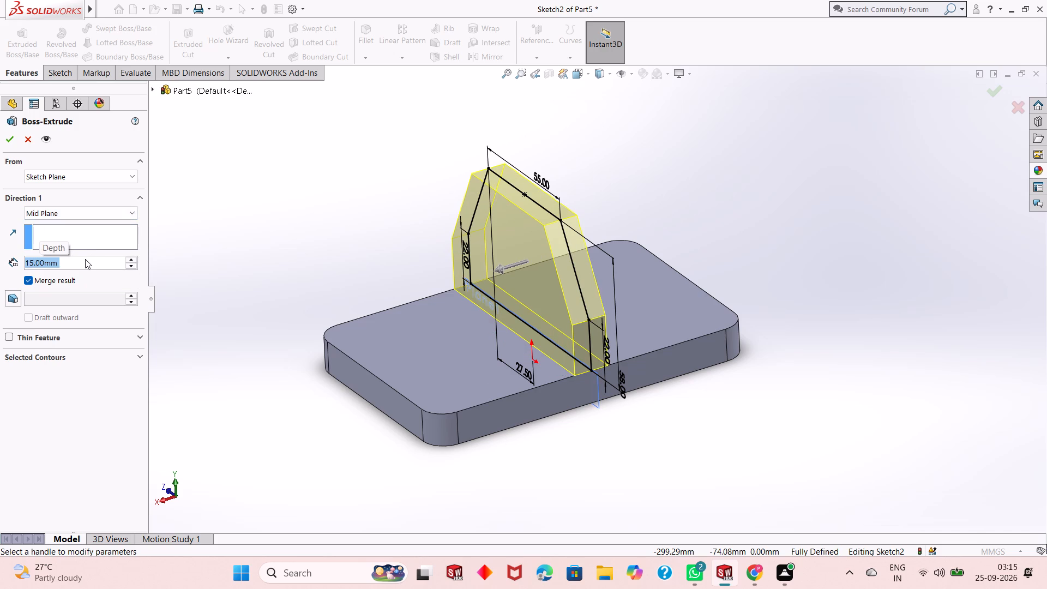
pyautogui.click(15, 143)
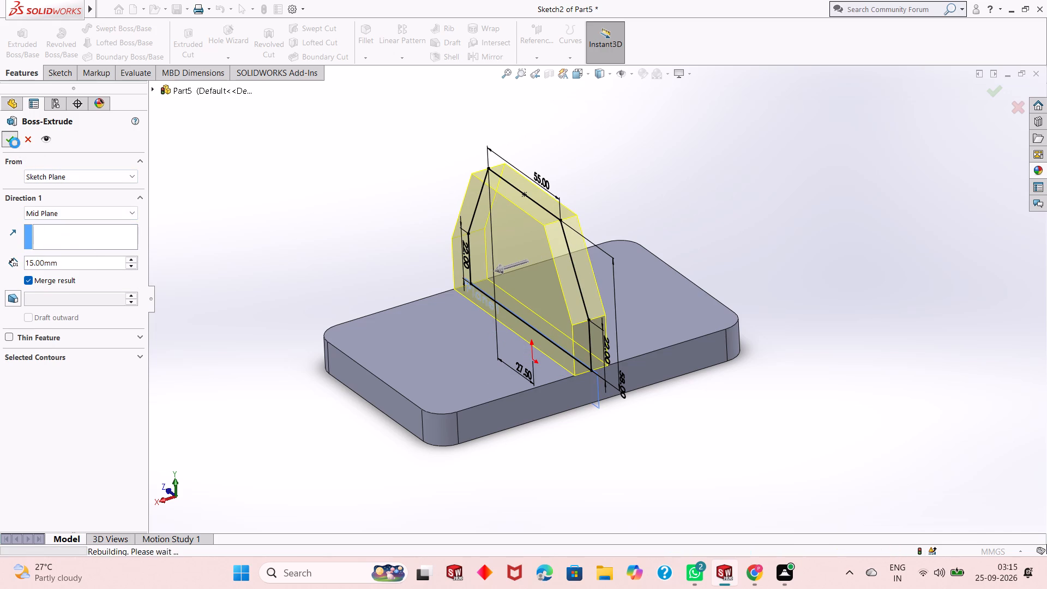
pyautogui.click(339, 209)
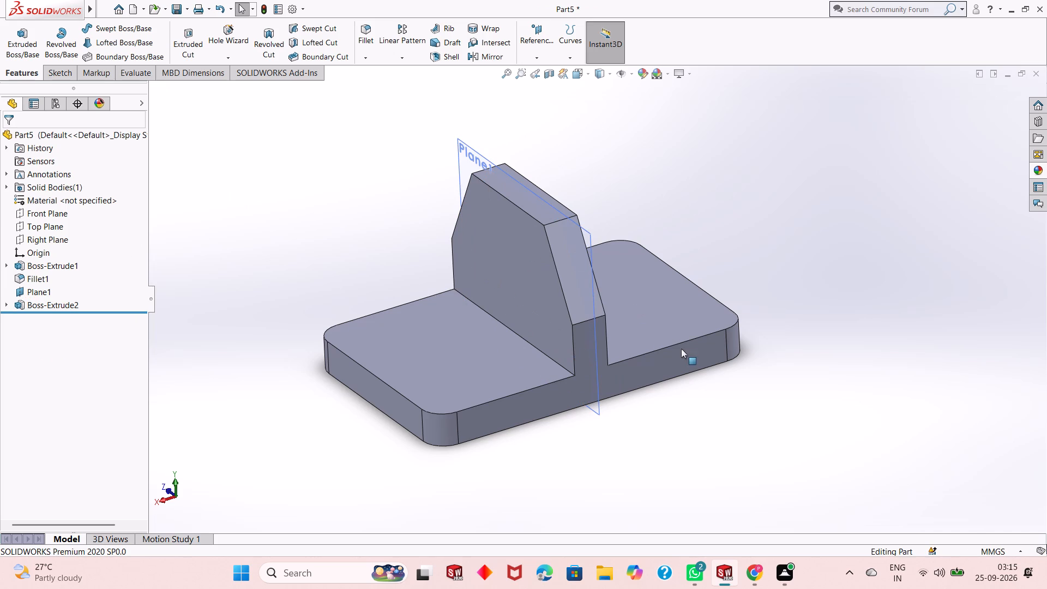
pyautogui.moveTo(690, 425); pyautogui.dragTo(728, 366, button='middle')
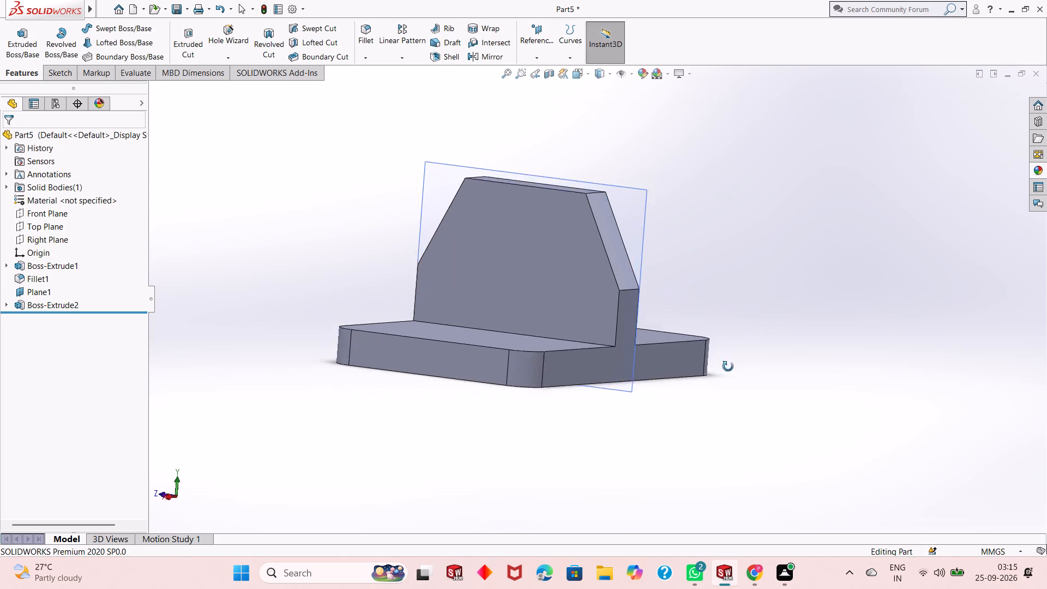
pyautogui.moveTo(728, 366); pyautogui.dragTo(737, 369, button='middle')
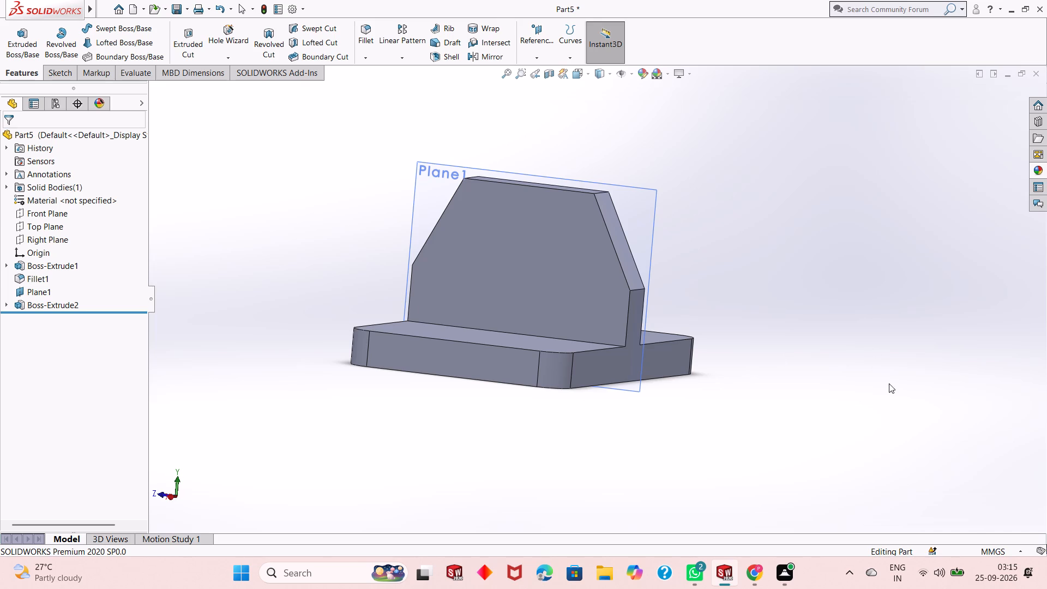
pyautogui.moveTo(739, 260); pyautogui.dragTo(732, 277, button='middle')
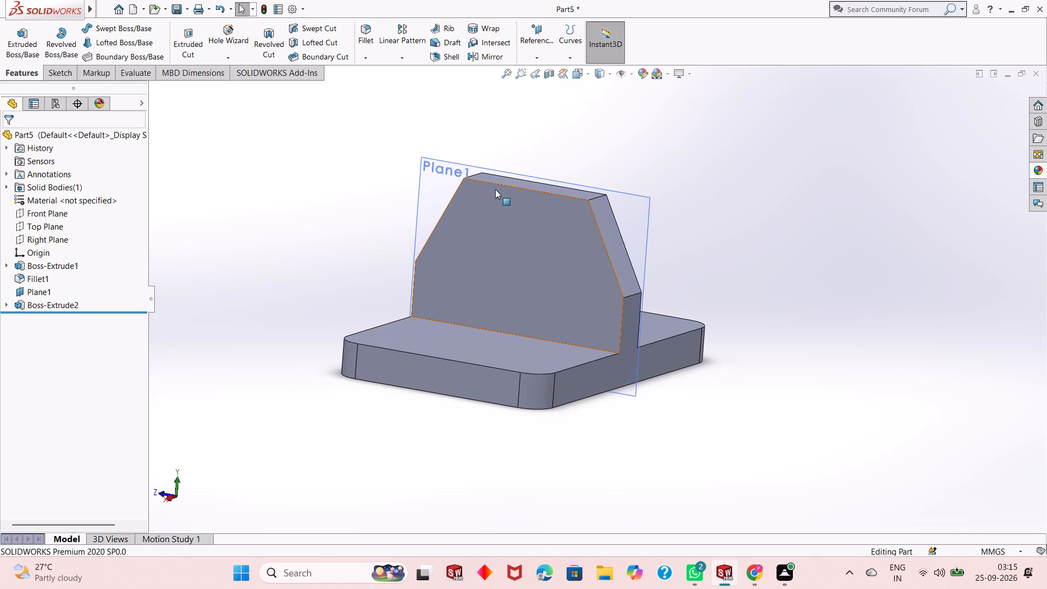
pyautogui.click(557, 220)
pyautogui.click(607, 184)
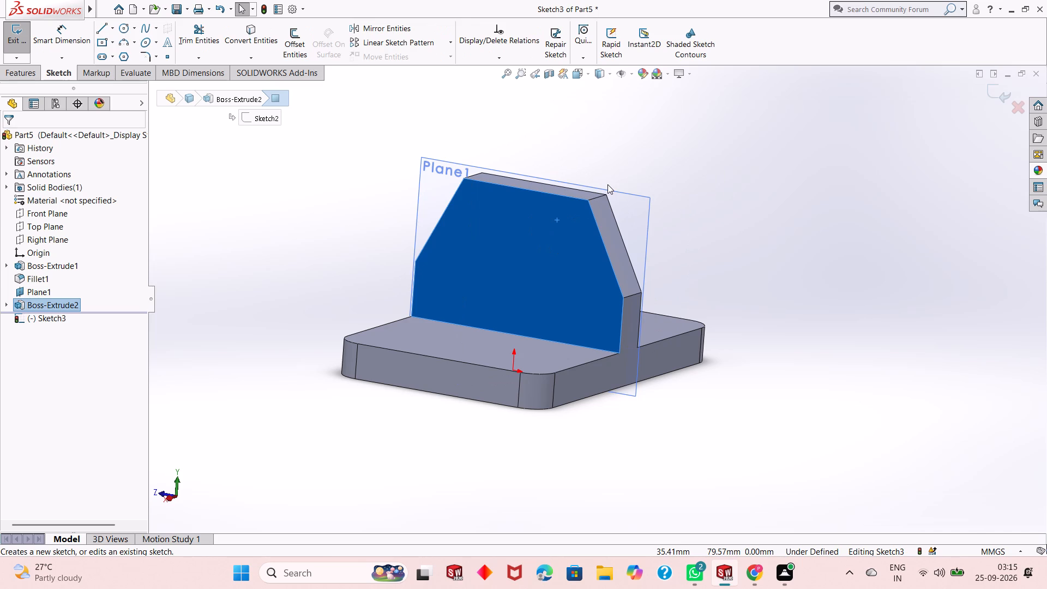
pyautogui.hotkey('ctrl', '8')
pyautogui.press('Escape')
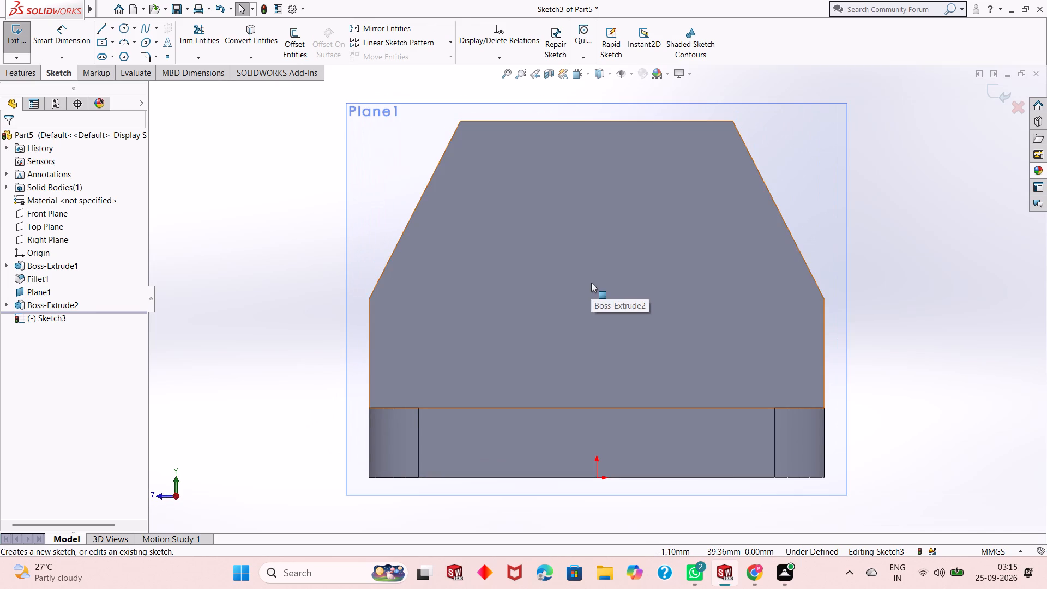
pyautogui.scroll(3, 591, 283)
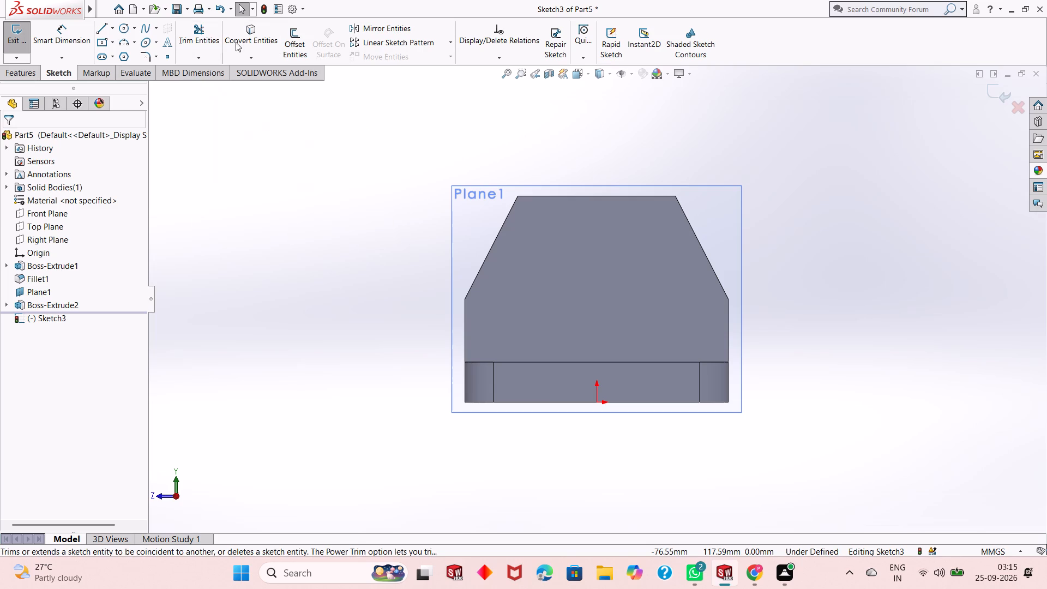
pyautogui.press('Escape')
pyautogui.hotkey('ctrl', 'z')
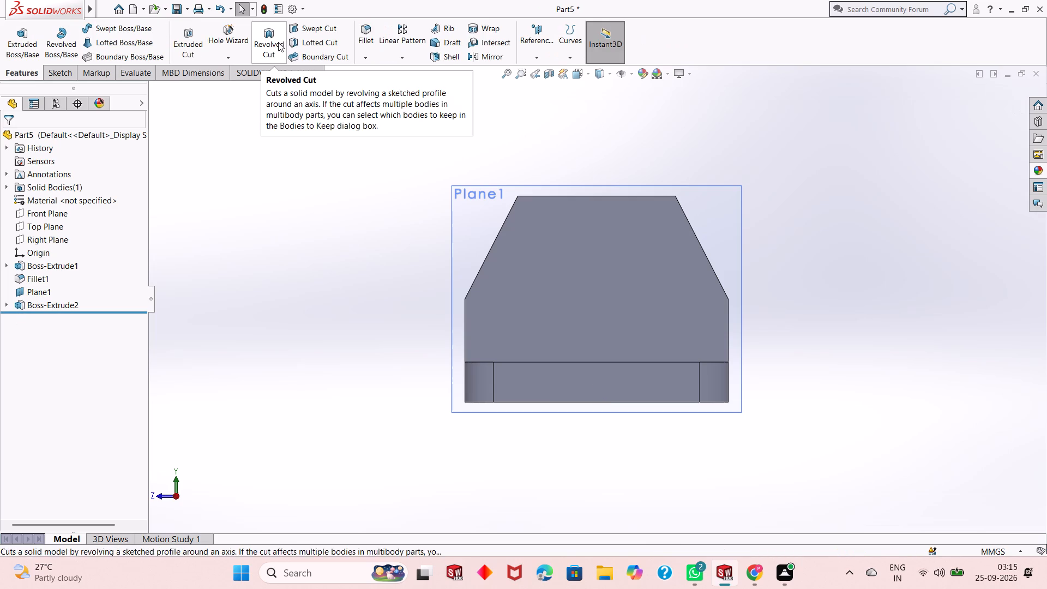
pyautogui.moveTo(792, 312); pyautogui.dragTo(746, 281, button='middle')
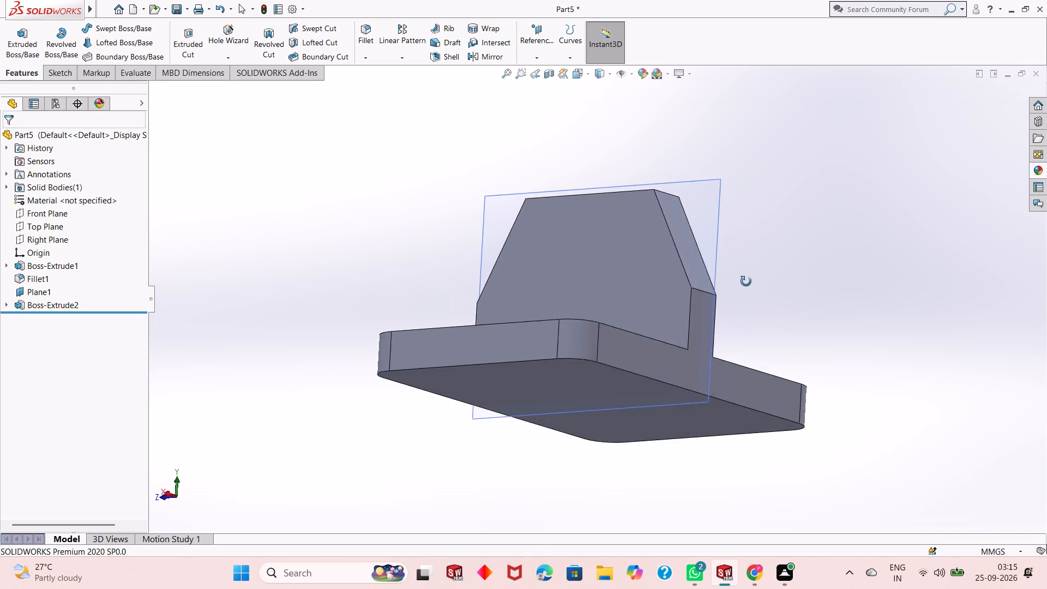
# Create a reference plane offset 0 mm from the Front Plane.
pyautogui.moveTo(746, 281); pyautogui.dragTo(718, 362, button='middle')
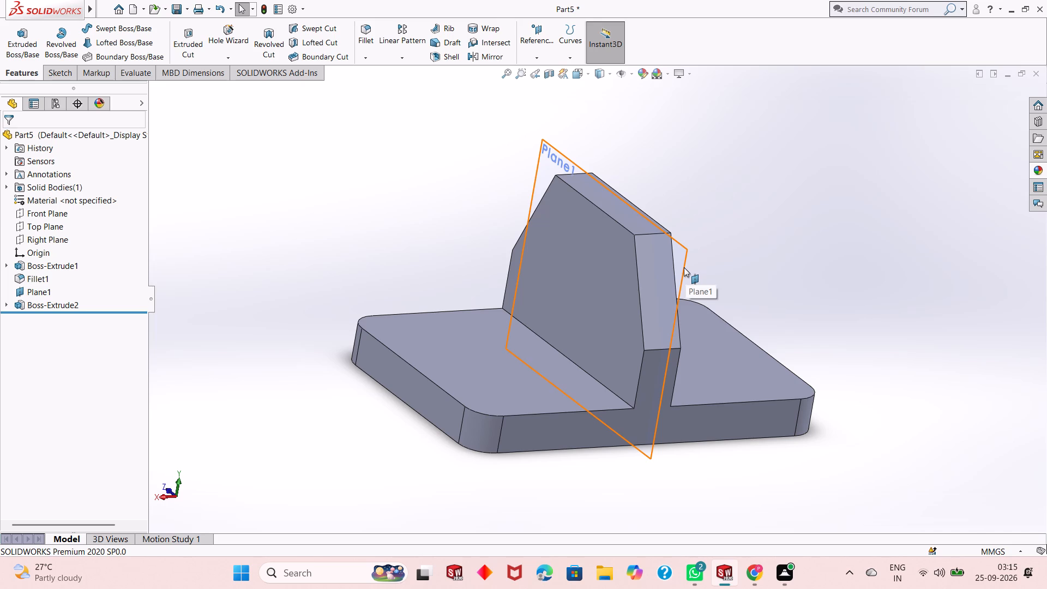
pyautogui.scroll(1, 649, 303)
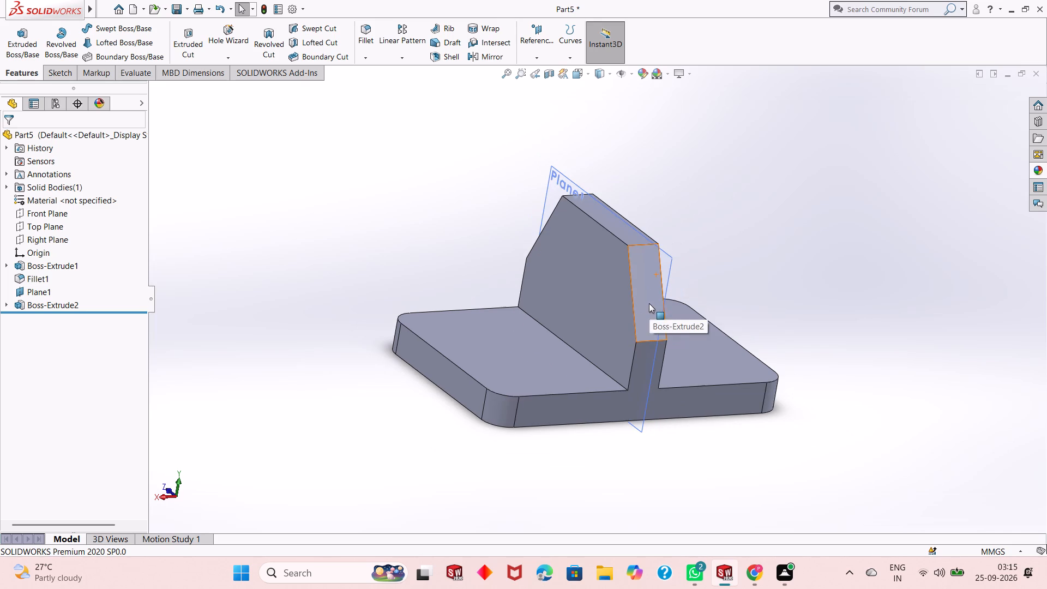
pyautogui.click(529, 58)
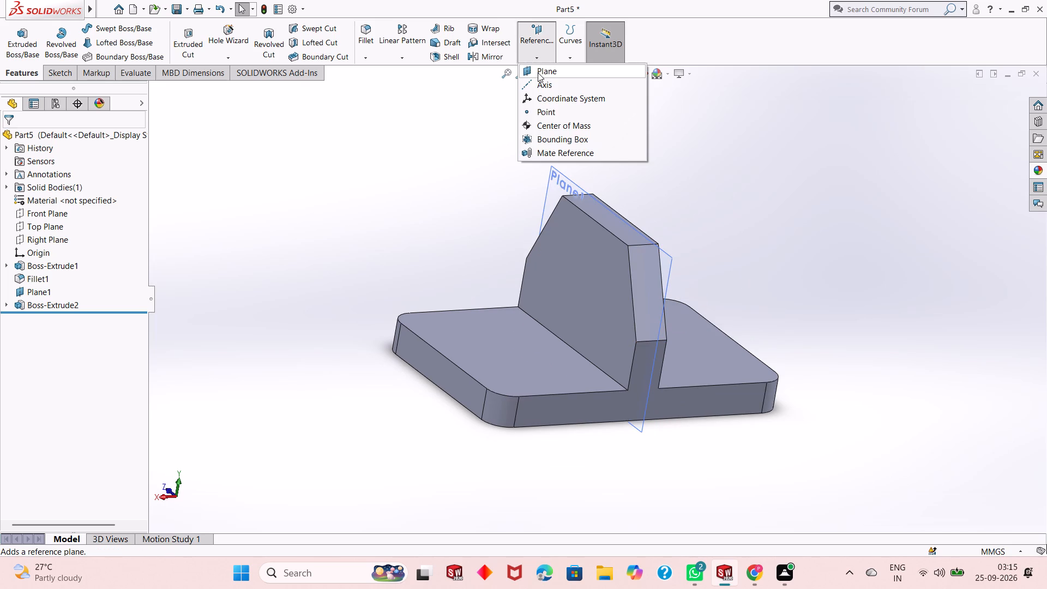
pyautogui.click(539, 73)
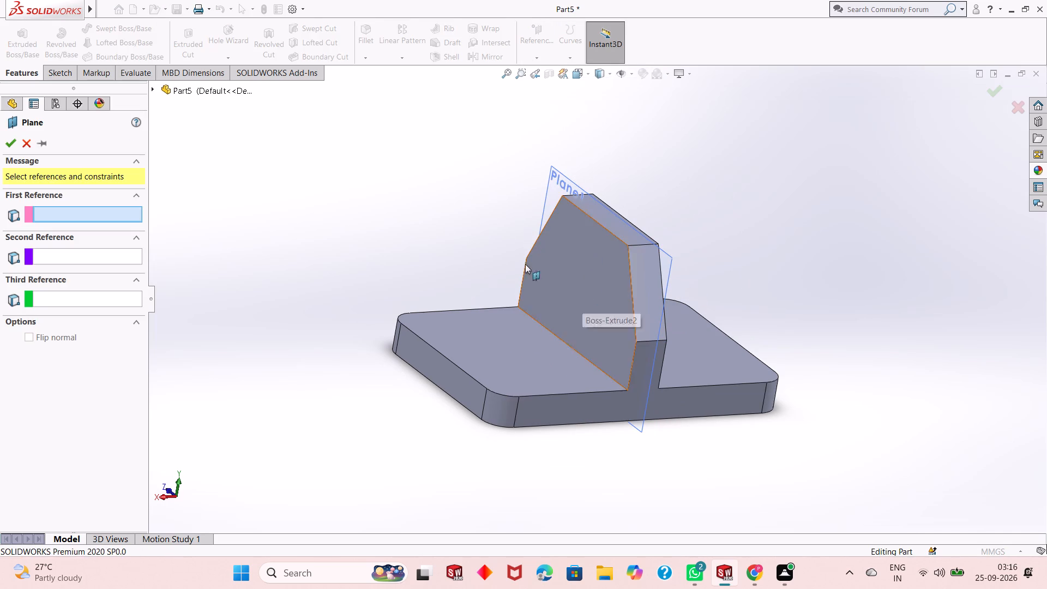
pyautogui.click(154, 92)
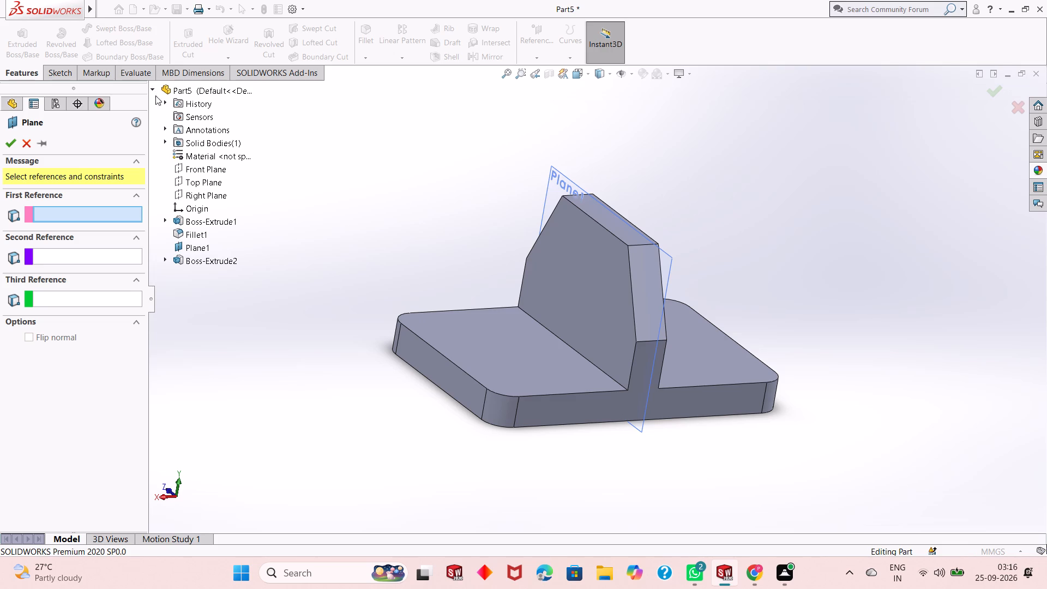
pyautogui.click(216, 171)
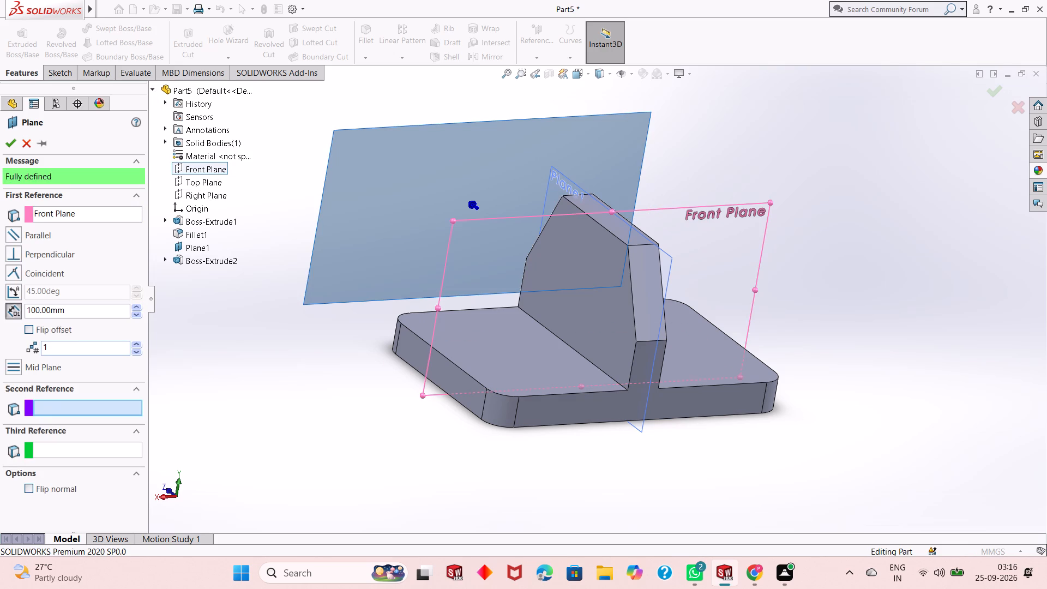
pyautogui.doubleClick(80, 310)
pyautogui.press('0')
pyautogui.press('Return')
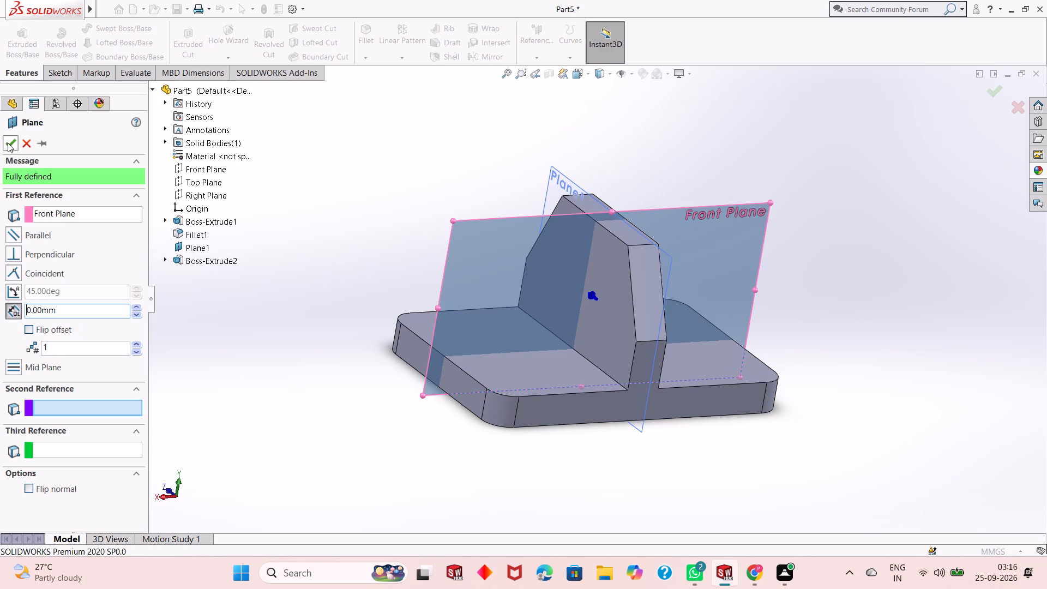
pyautogui.click(8, 142)
# Hide Plane1, the reference plane running lengthwise through the middle of the upright.
pyautogui.rightClick(558, 179)
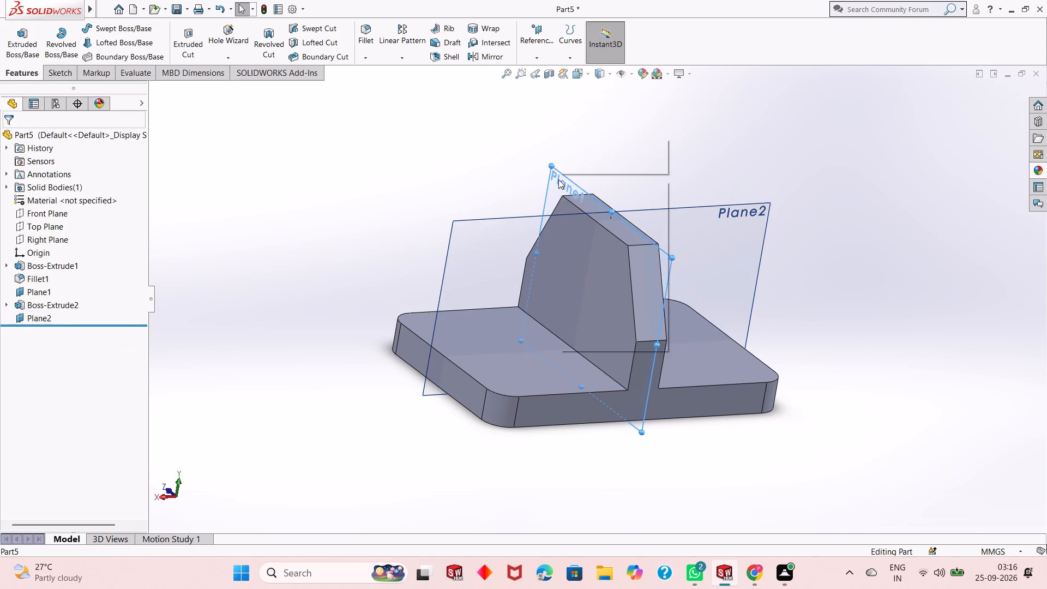
pyautogui.click(600, 164)
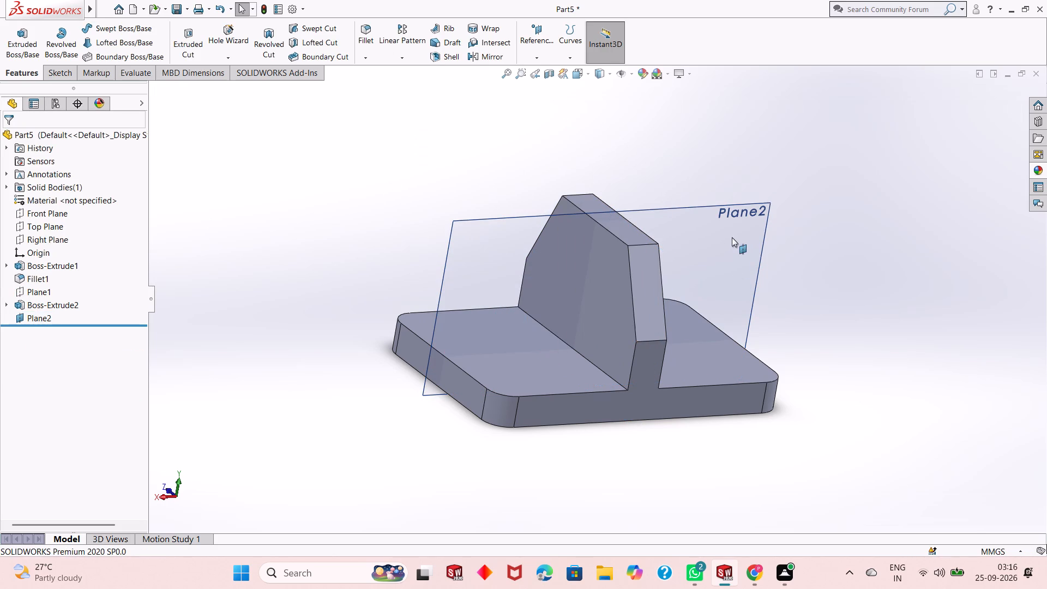
# On Plane2, sketch a sloped line about 71 mm long from the upright's top right corner to the plate's top edge.
pyautogui.rightClick(732, 237)
pyautogui.click(763, 224)
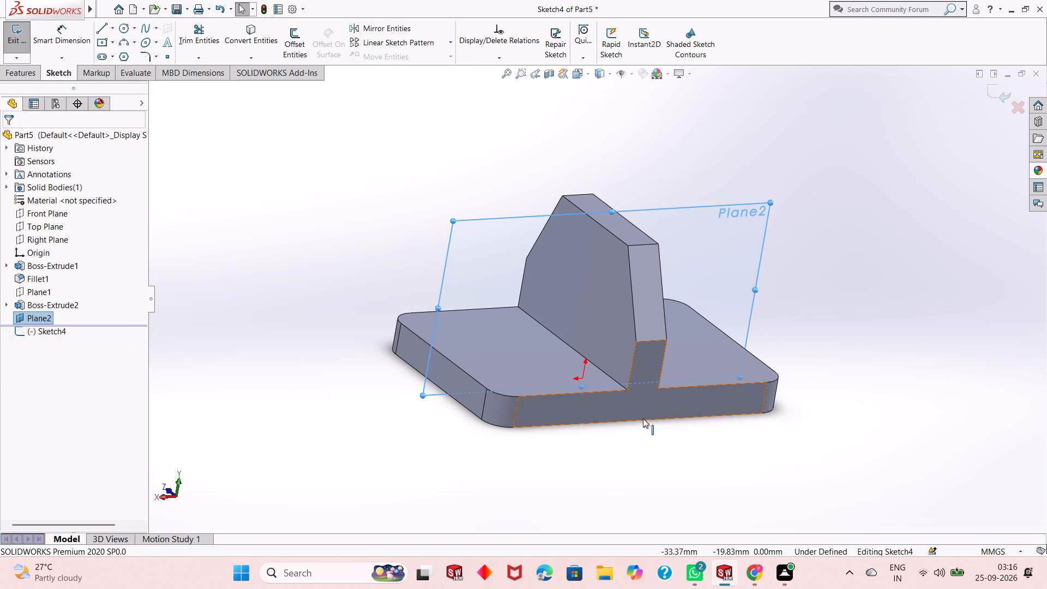
pyautogui.moveTo(643, 424); pyautogui.dragTo(688, 438, button='middle')
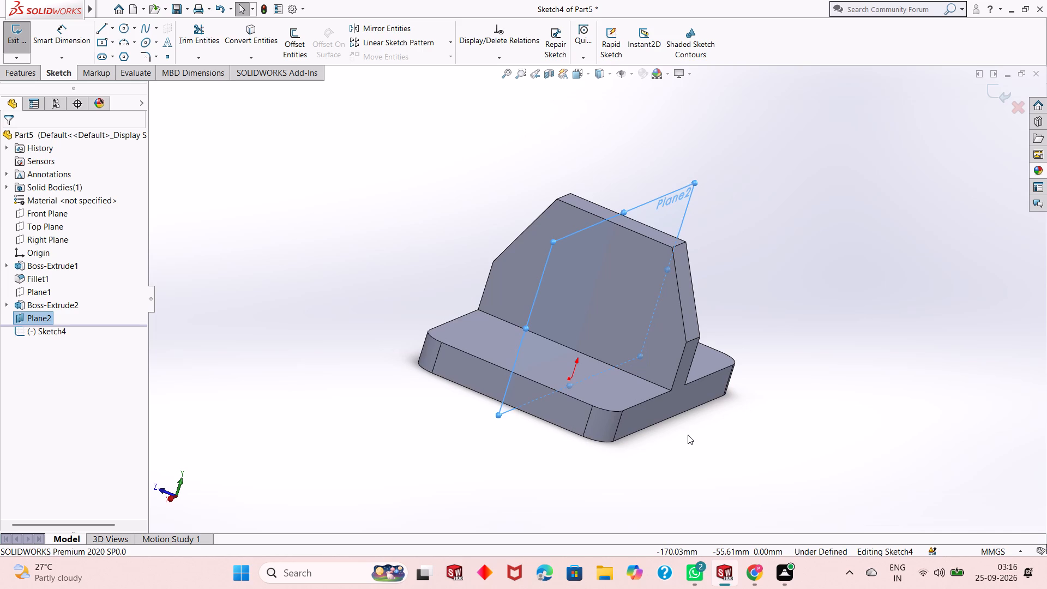
pyautogui.hotkey('ctrl', '8')
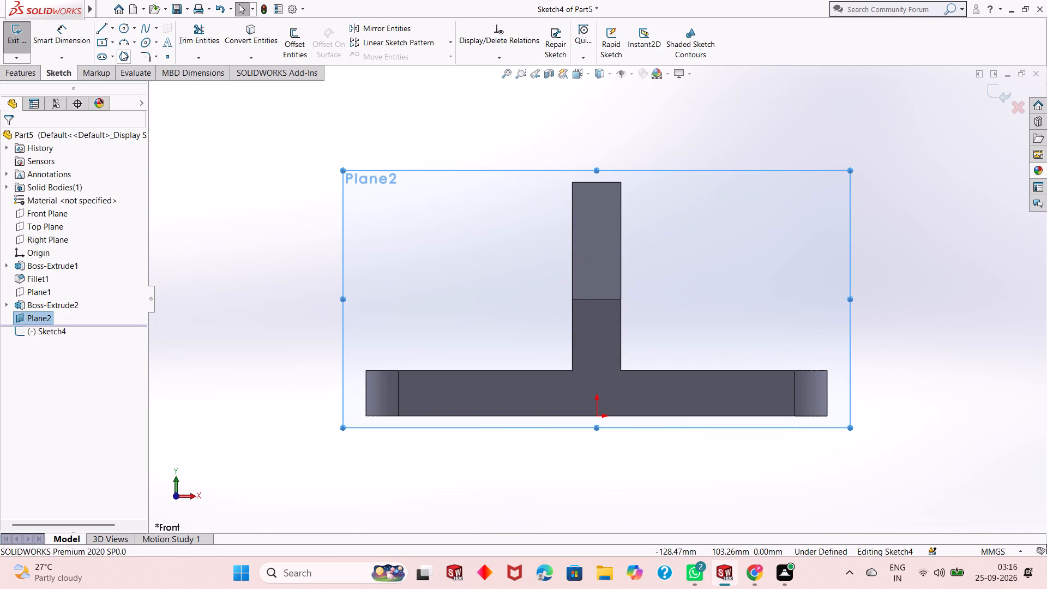
pyautogui.press('Escape')
pyautogui.click(101, 30)
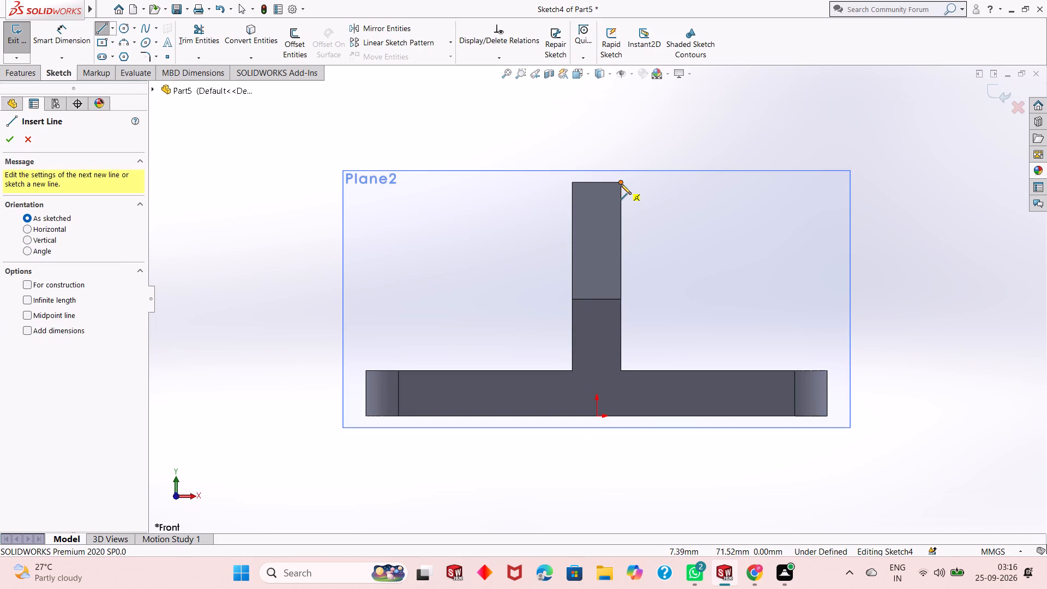
pyautogui.click(621, 184)
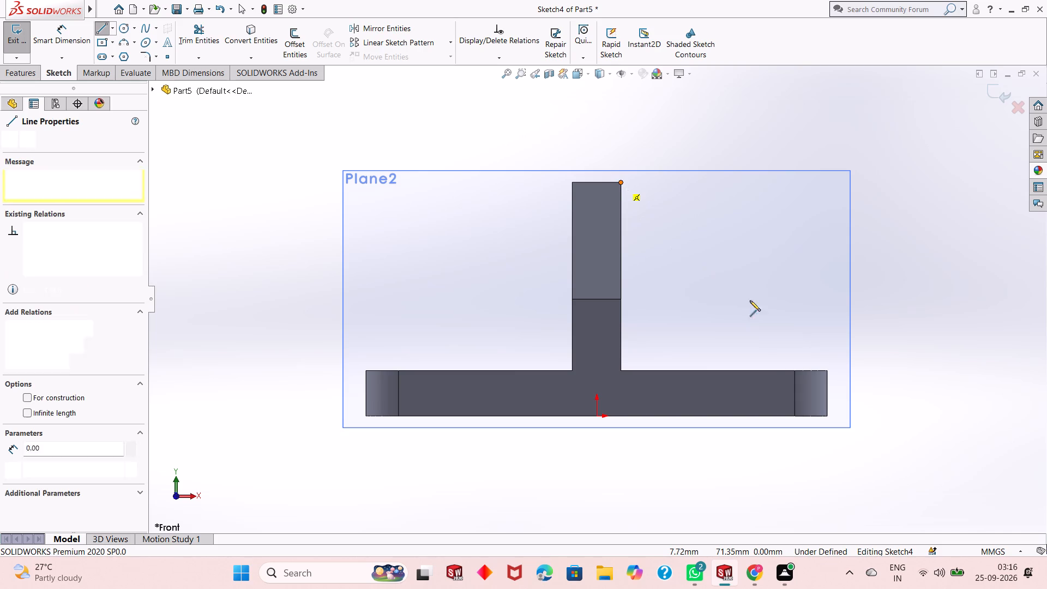
pyautogui.click(754, 370)
pyautogui.press('Escape')
pyautogui.press('Escape')
pyautogui.press('Escape')
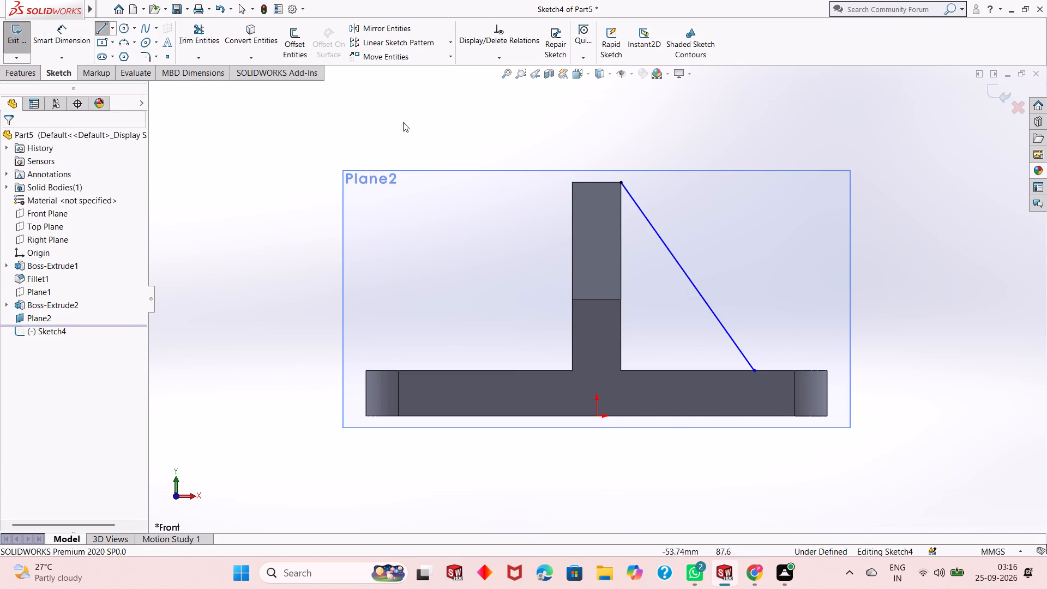
# Dimension the horizontal distance from the upright's lower right corner to the sloped line's lower end as 41 mm.
pyautogui.click(75, 41)
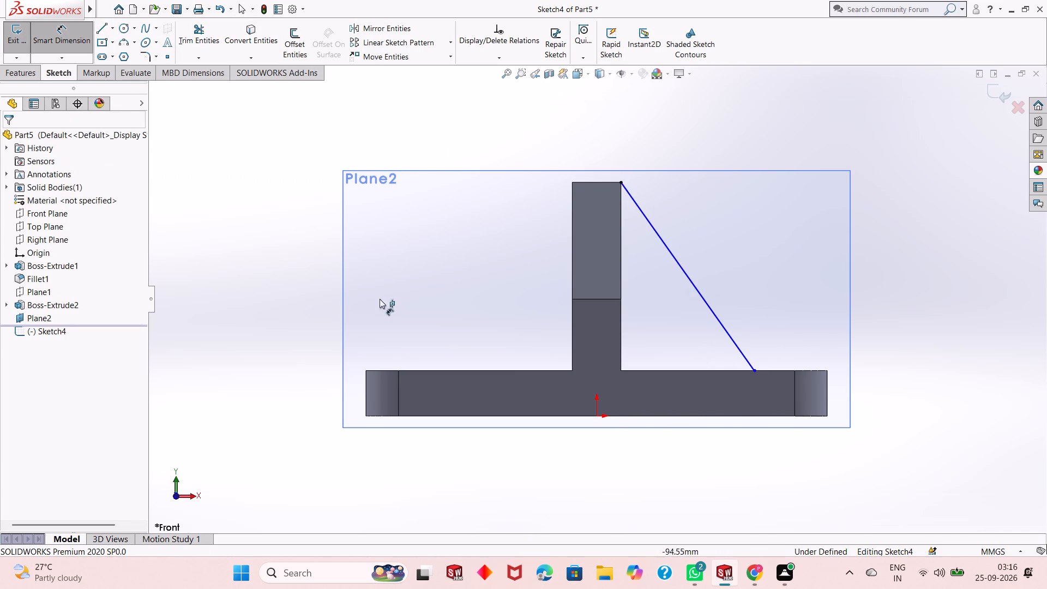
pyautogui.click(622, 370)
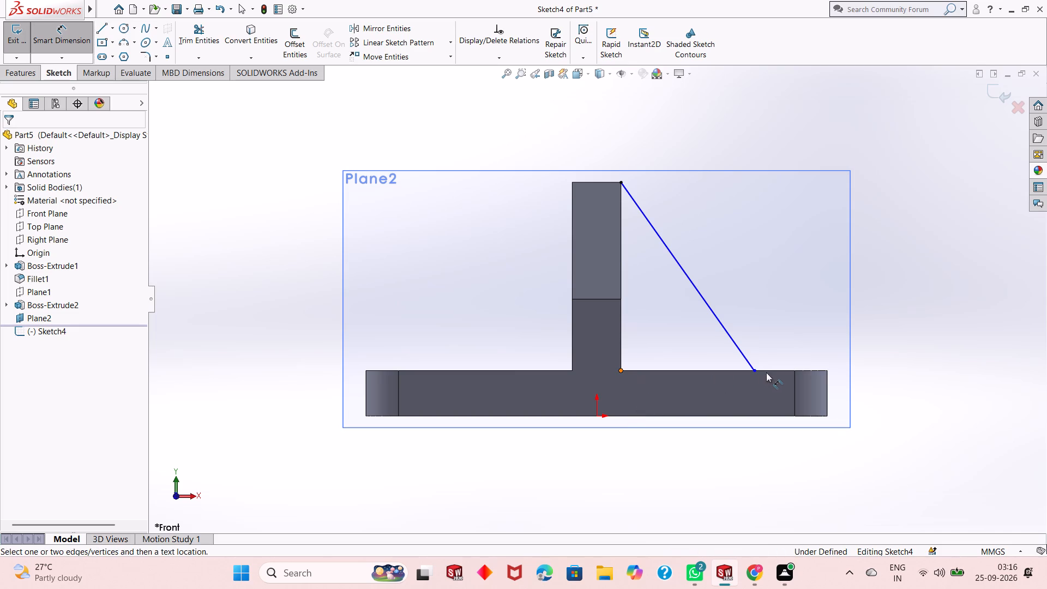
pyautogui.click(753, 372)
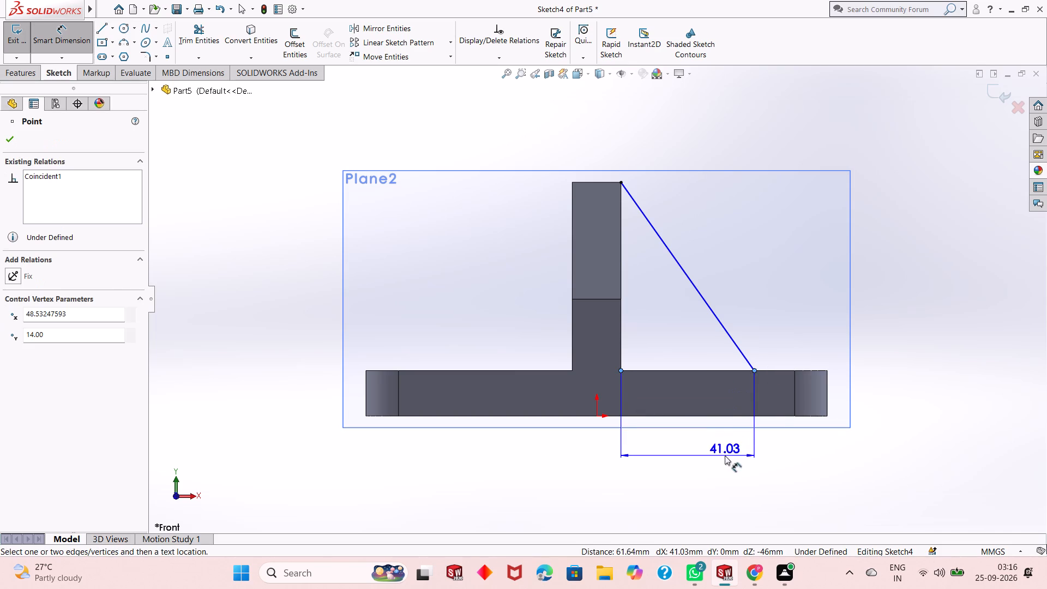
pyautogui.click(725, 456)
pyautogui.write('41')
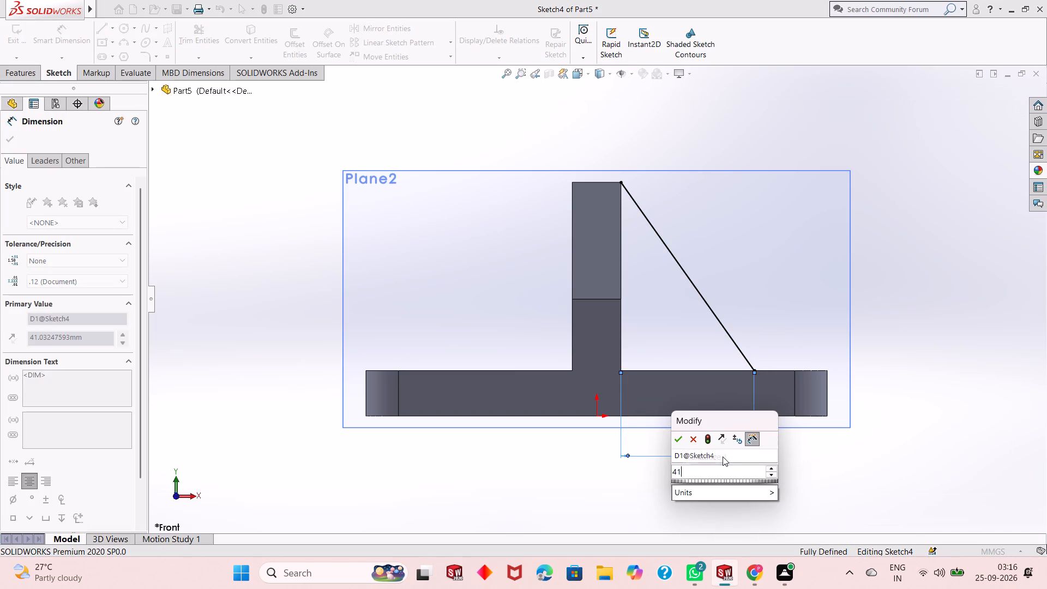
pyautogui.press('Return')
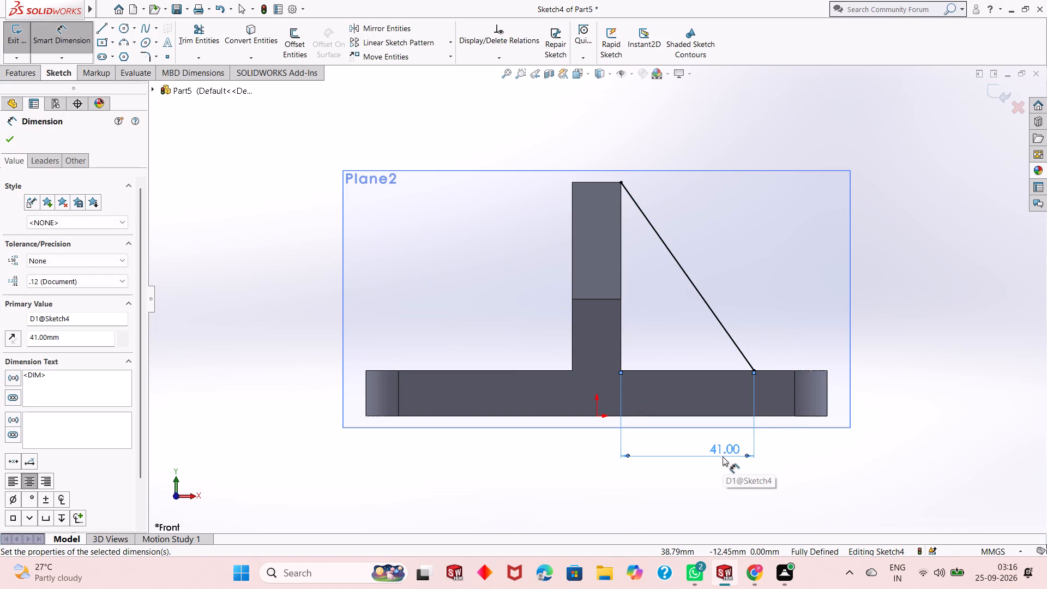
pyautogui.press('Escape')
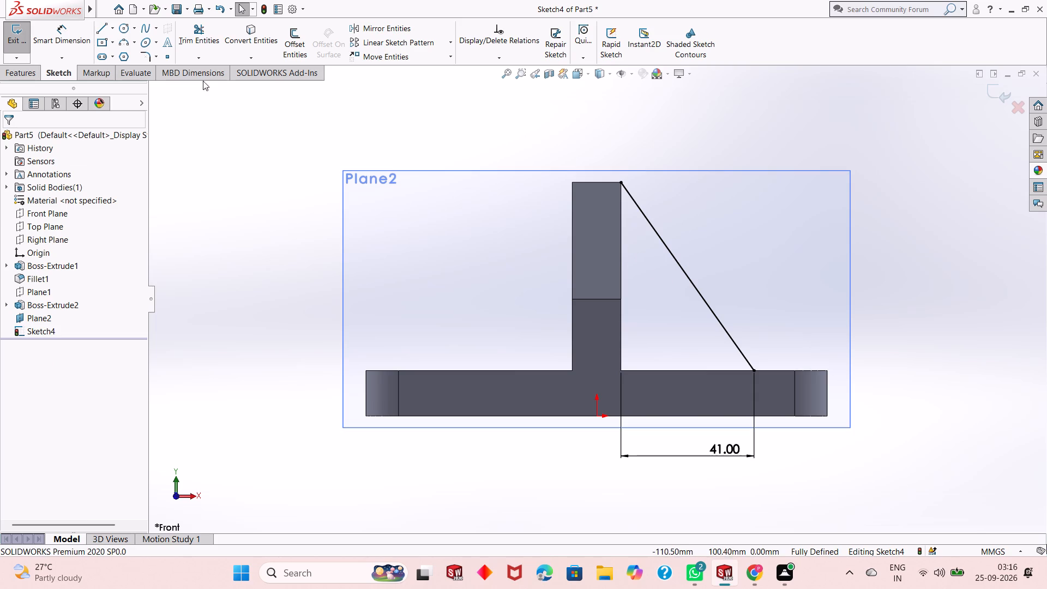
# Sketch a second sloped line about 68 mm long from the upright's top left corner to the plate's top edge.
pyautogui.click(100, 29)
pyautogui.press('Escape')
pyautogui.scroll(1, 887, 316)
pyautogui.moveTo(888, 319); pyautogui.dragTo(714, 363, button='middle')
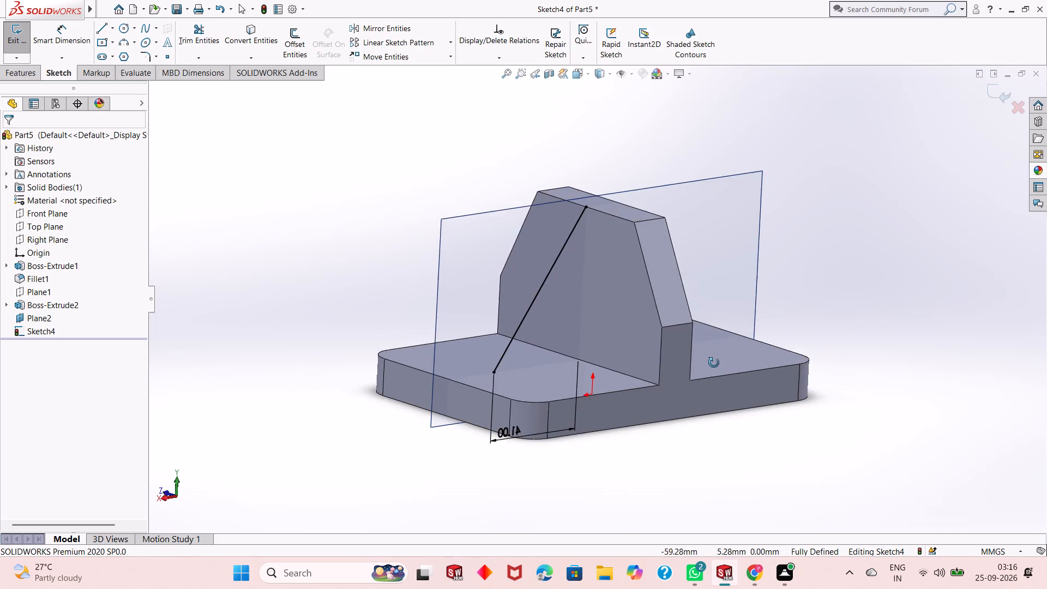
pyautogui.moveTo(714, 363); pyautogui.dragTo(712, 369, button='middle')
pyautogui.scroll(-3, 574, 238)
pyautogui.moveTo(627, 286); pyautogui.dragTo(606, 292, button='middle')
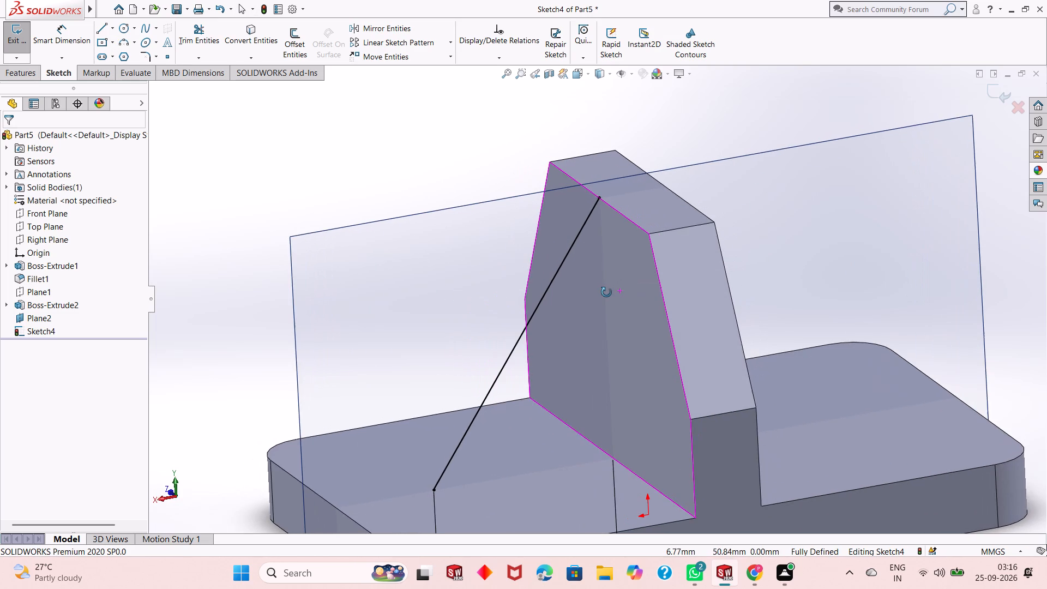
pyautogui.moveTo(606, 292); pyautogui.dragTo(833, 291, button='middle')
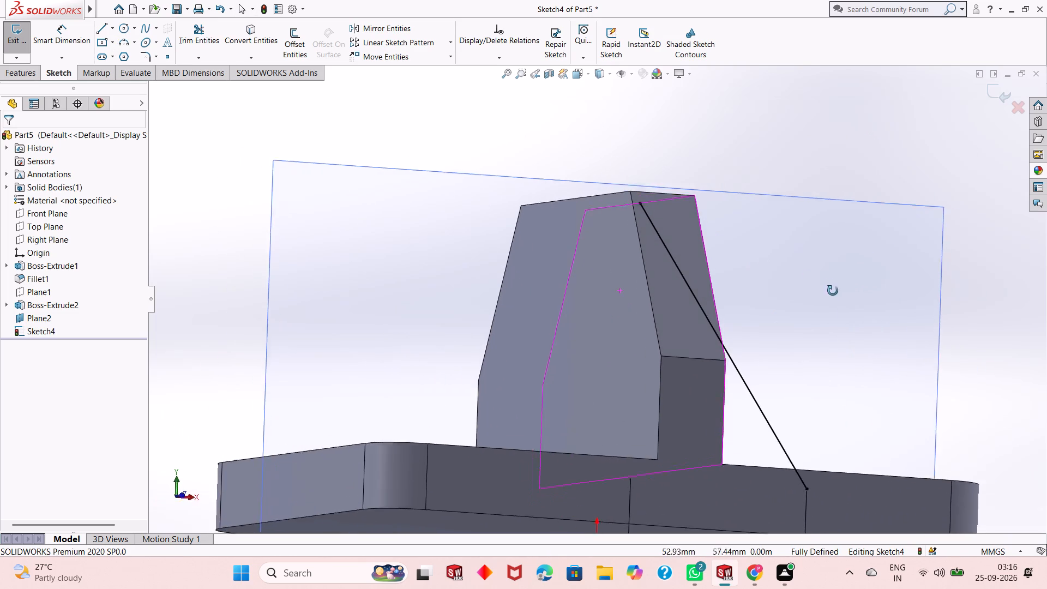
pyautogui.moveTo(833, 291); pyautogui.dragTo(817, 315, button='middle')
pyautogui.hotkey('ctrl', '8')
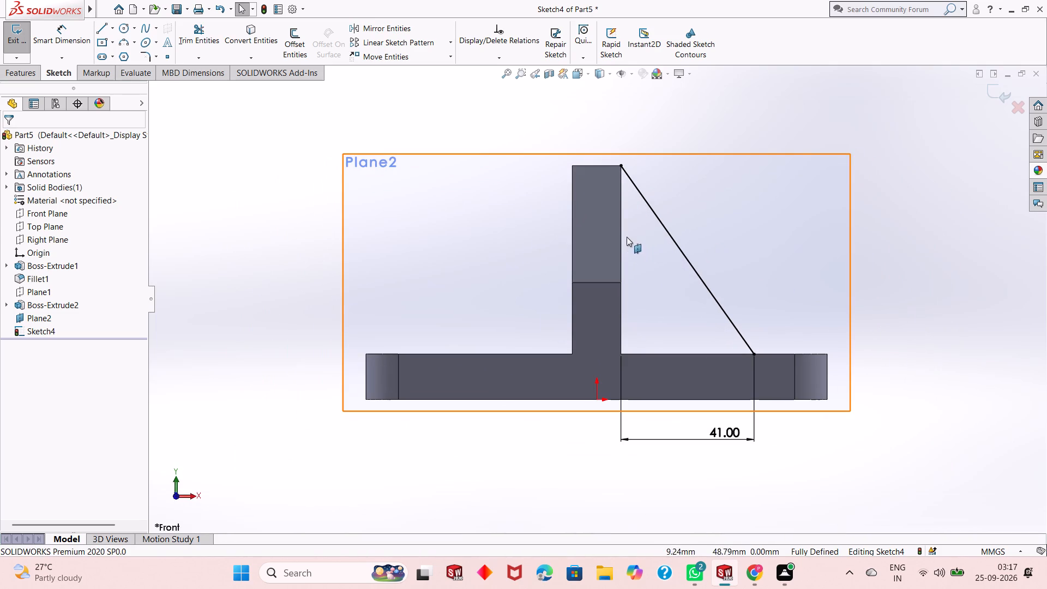
pyautogui.click(103, 33)
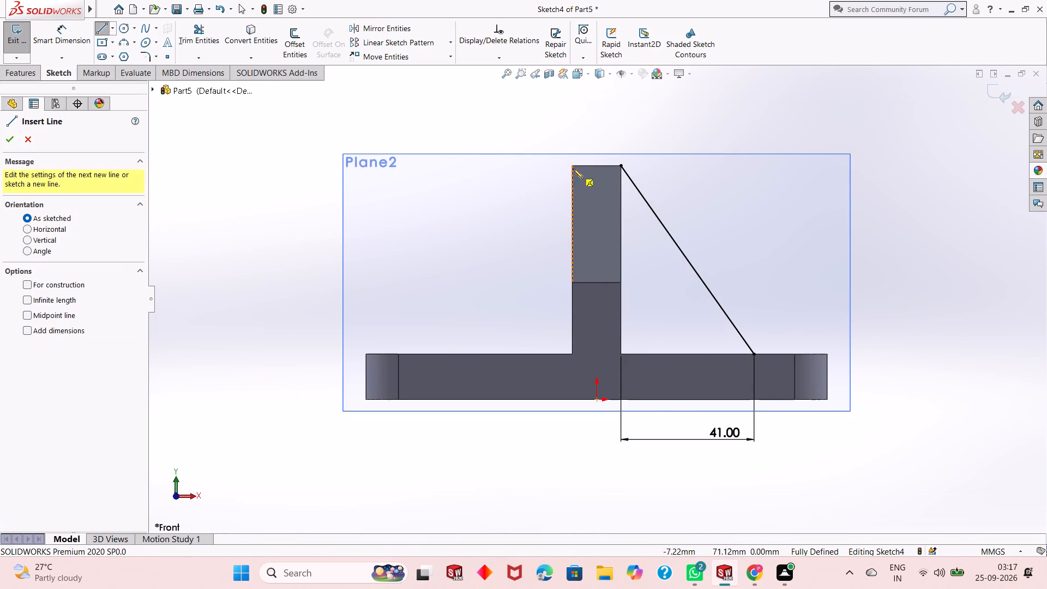
pyautogui.click(573, 165)
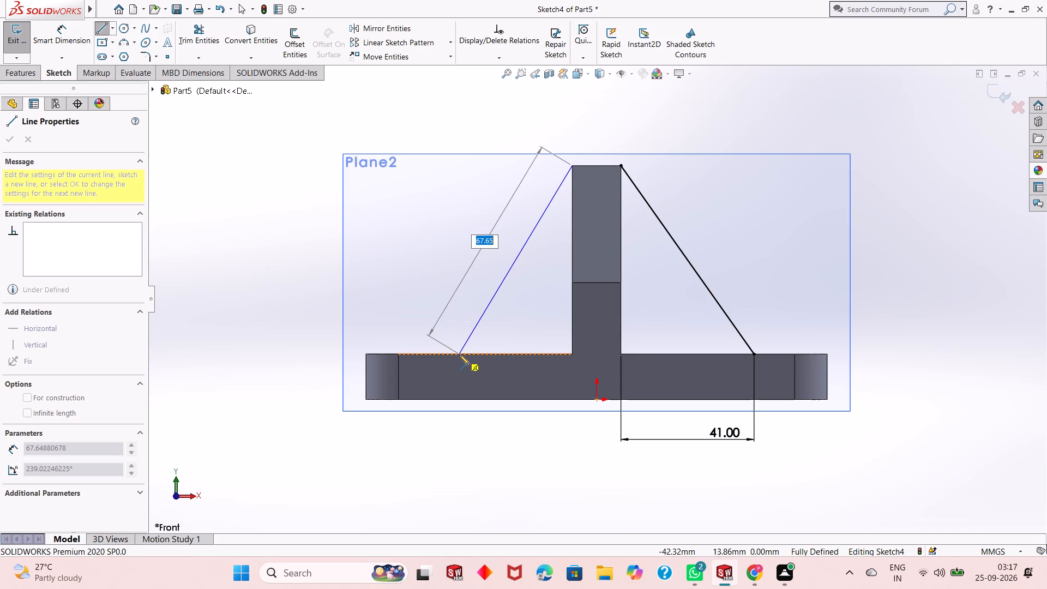
pyautogui.click(458, 353)
pyautogui.press('Escape')
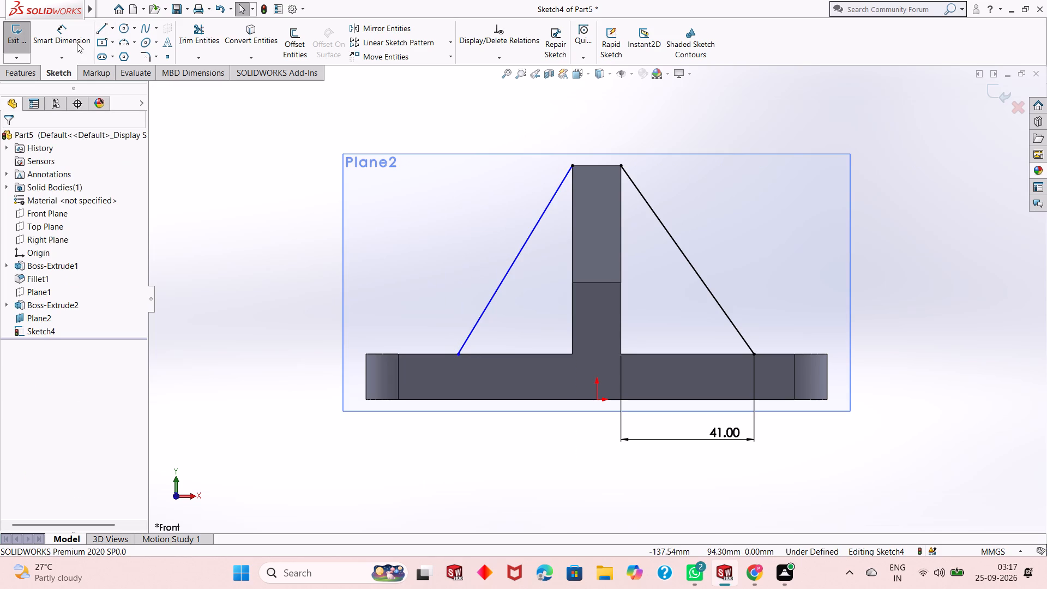
# Dimension the horizontal distance from the upright's lower left corner to the left sloped line's lower end as 41 mm.
pyautogui.click(76, 43)
pyautogui.click(459, 355)
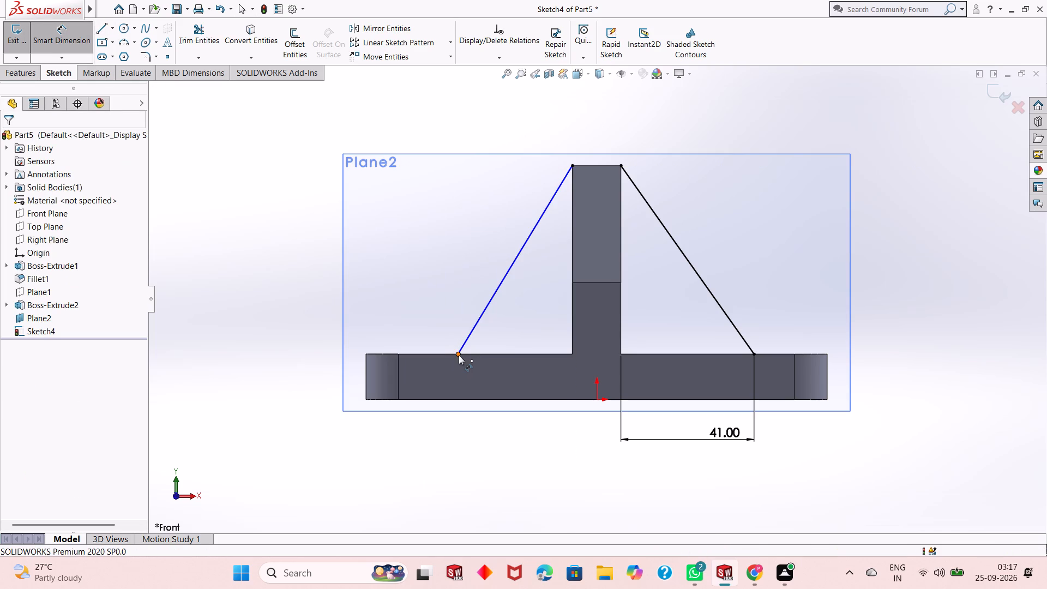
pyautogui.click(574, 355)
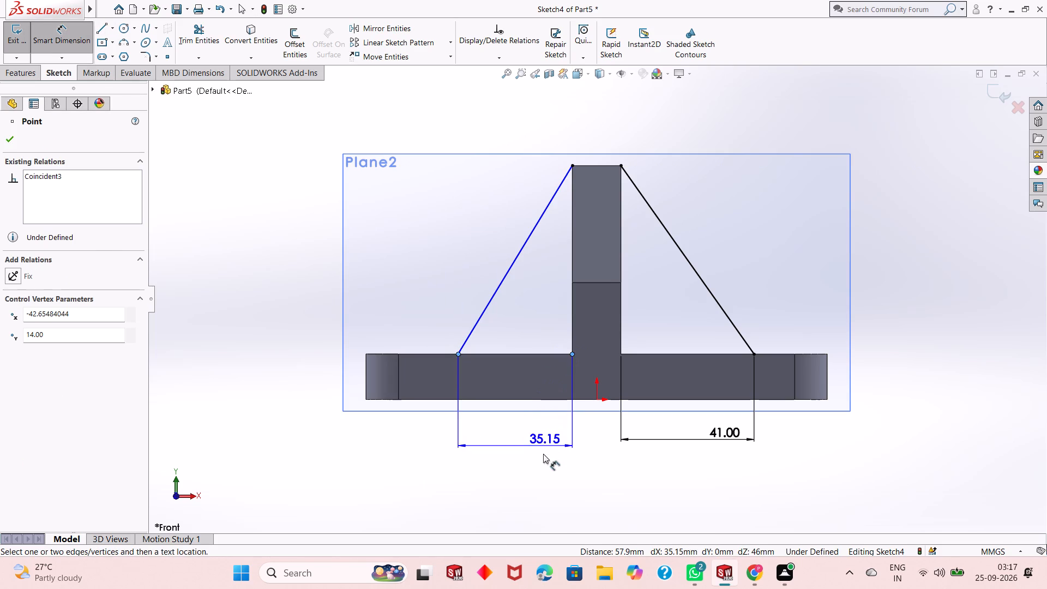
pyautogui.click(543, 455)
pyautogui.write('41')
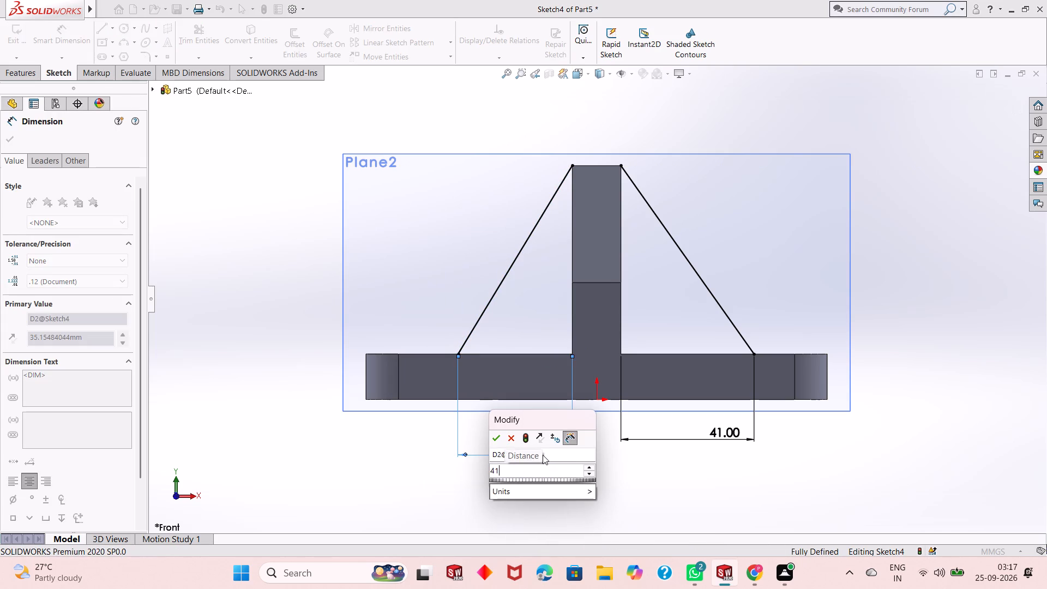
pyautogui.press('Return')
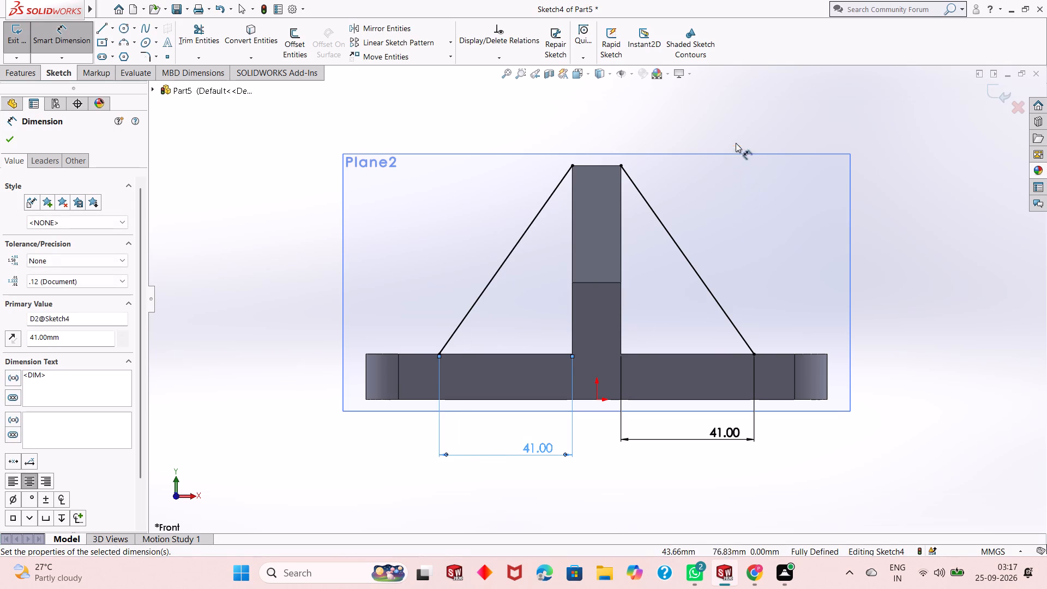
pyautogui.rightClick(732, 135)
pyautogui.click(775, 171)
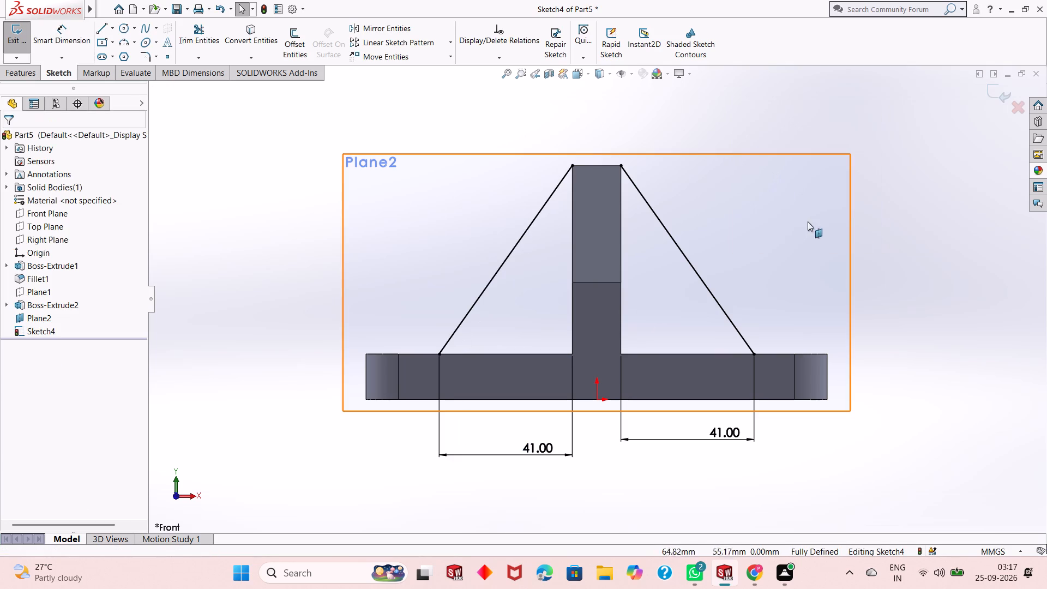
pyautogui.moveTo(887, 256); pyautogui.dragTo(687, 360, button='middle')
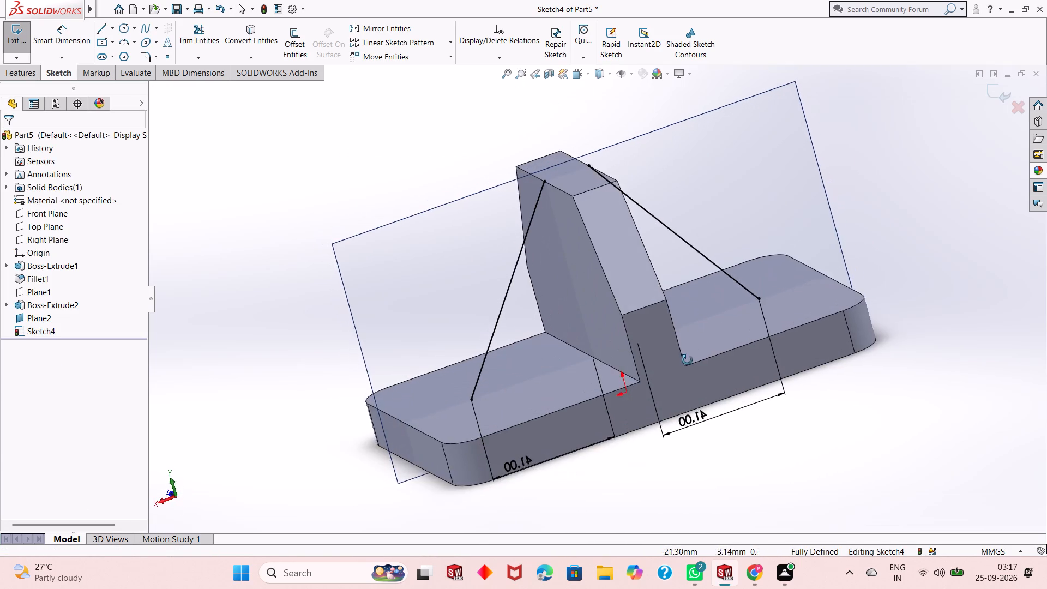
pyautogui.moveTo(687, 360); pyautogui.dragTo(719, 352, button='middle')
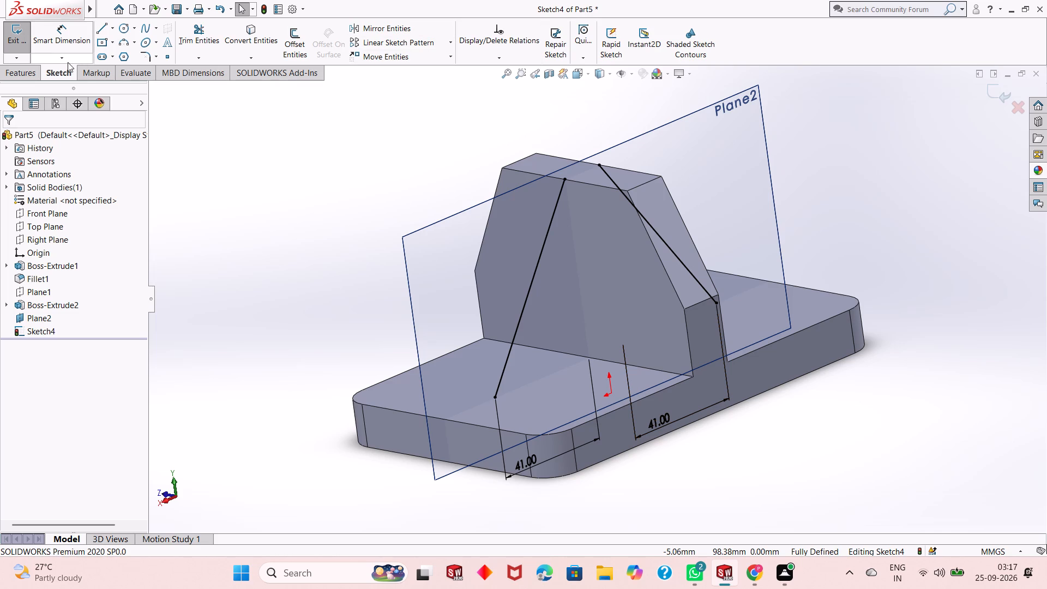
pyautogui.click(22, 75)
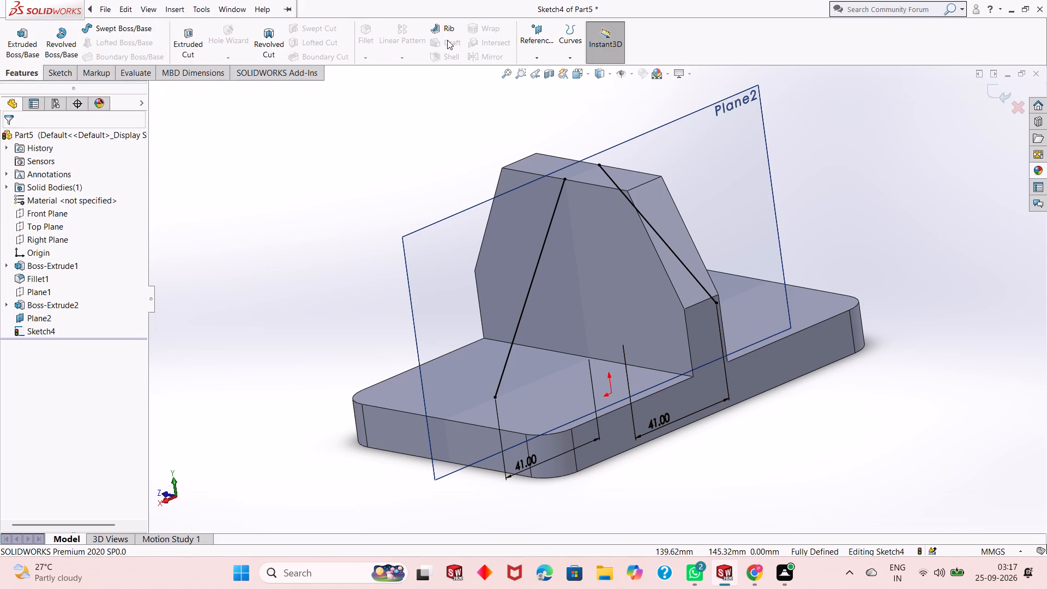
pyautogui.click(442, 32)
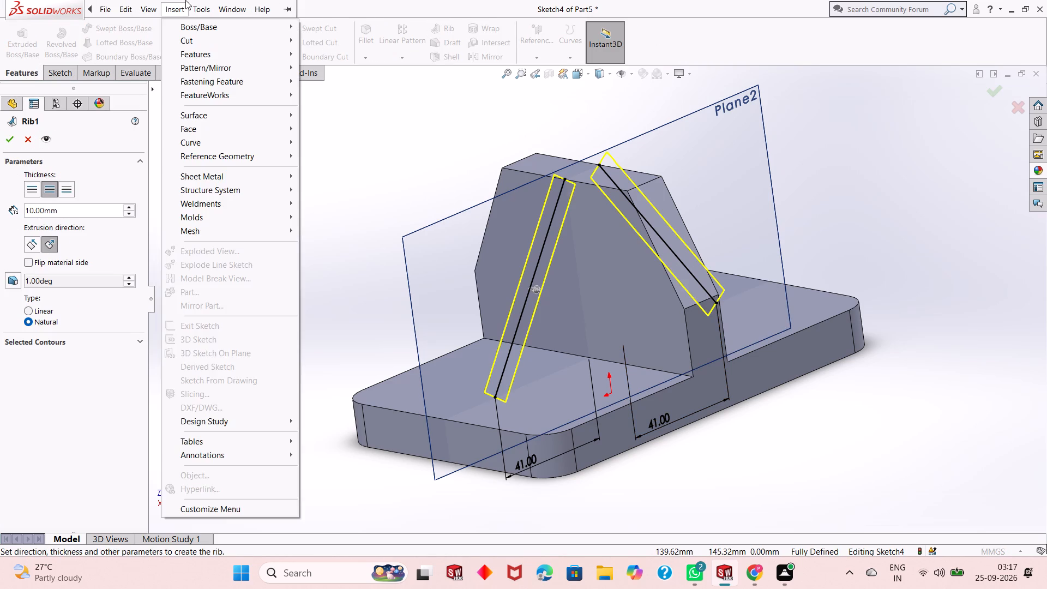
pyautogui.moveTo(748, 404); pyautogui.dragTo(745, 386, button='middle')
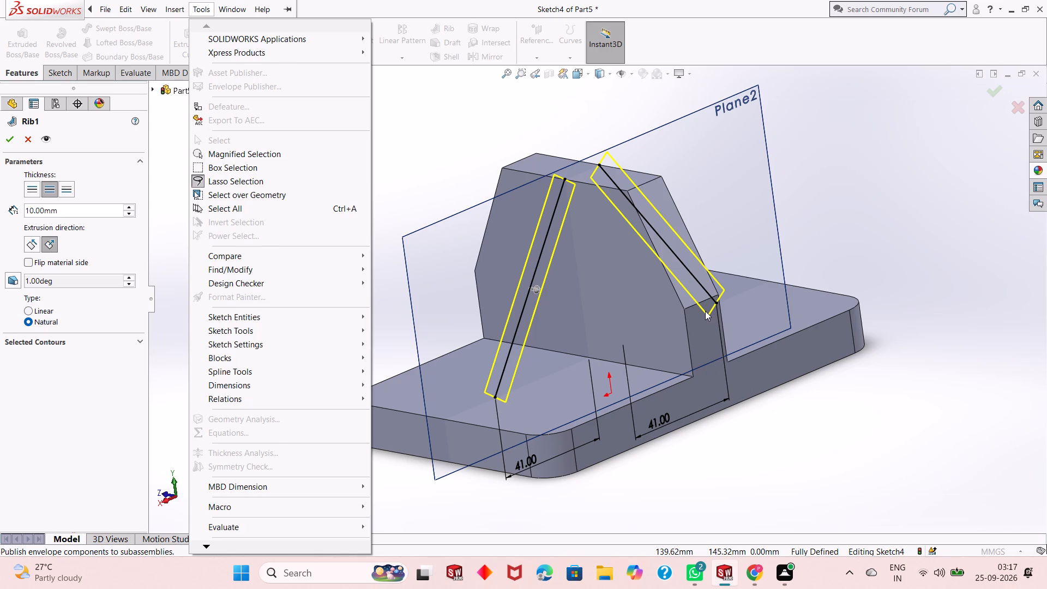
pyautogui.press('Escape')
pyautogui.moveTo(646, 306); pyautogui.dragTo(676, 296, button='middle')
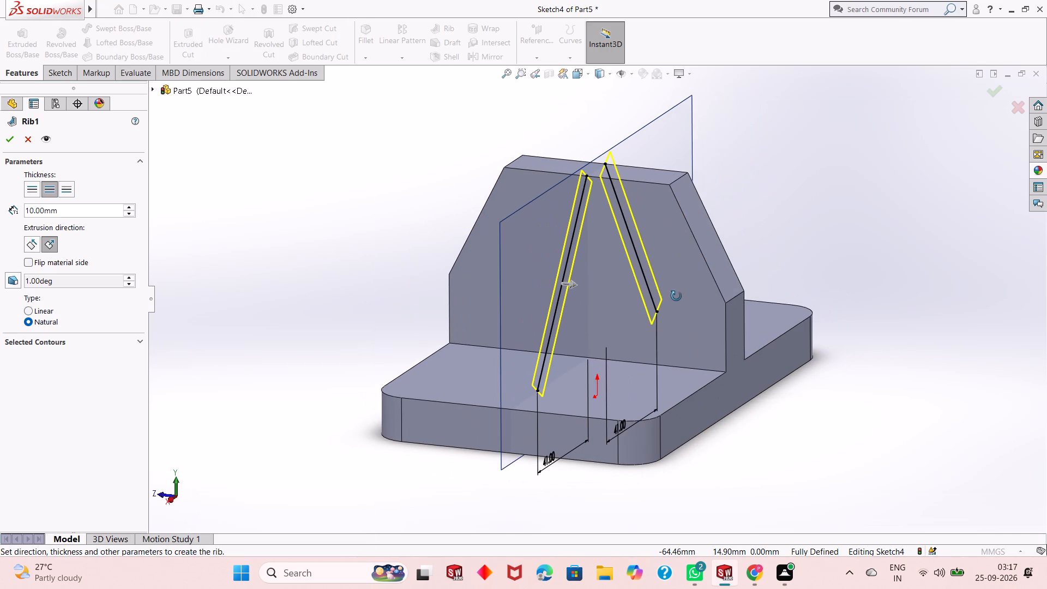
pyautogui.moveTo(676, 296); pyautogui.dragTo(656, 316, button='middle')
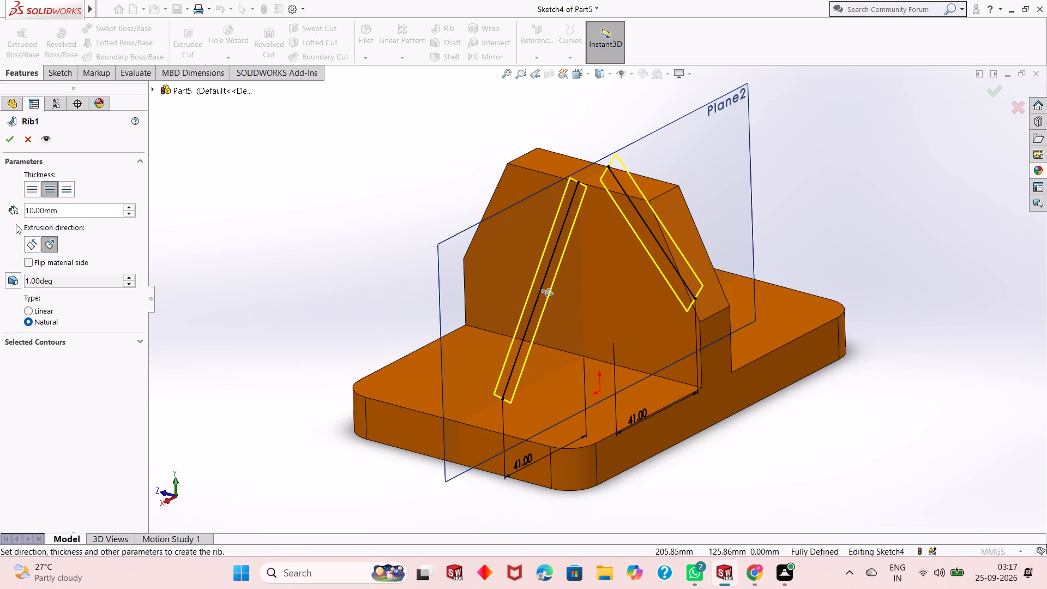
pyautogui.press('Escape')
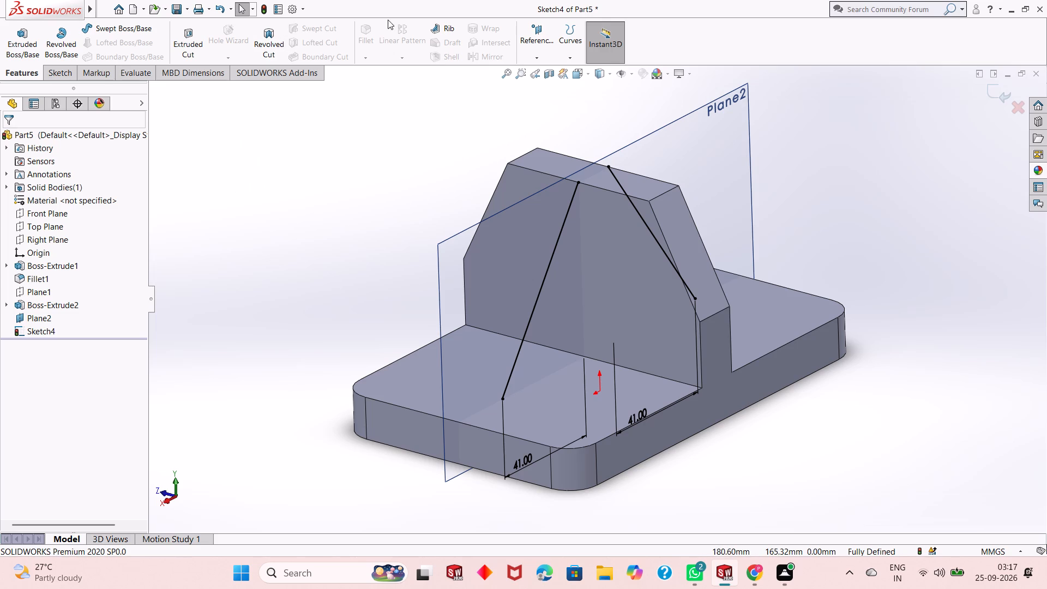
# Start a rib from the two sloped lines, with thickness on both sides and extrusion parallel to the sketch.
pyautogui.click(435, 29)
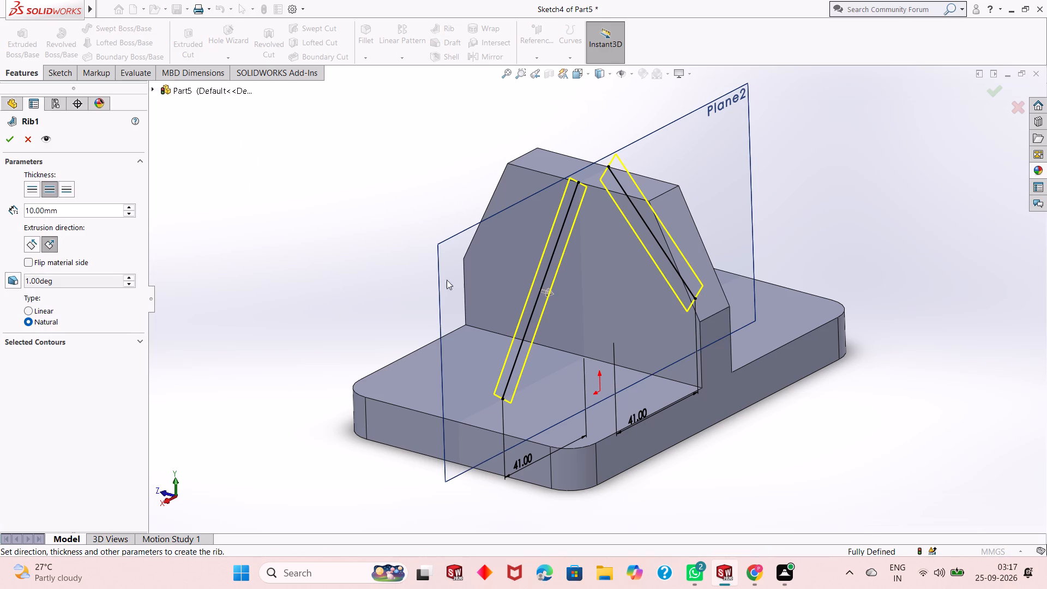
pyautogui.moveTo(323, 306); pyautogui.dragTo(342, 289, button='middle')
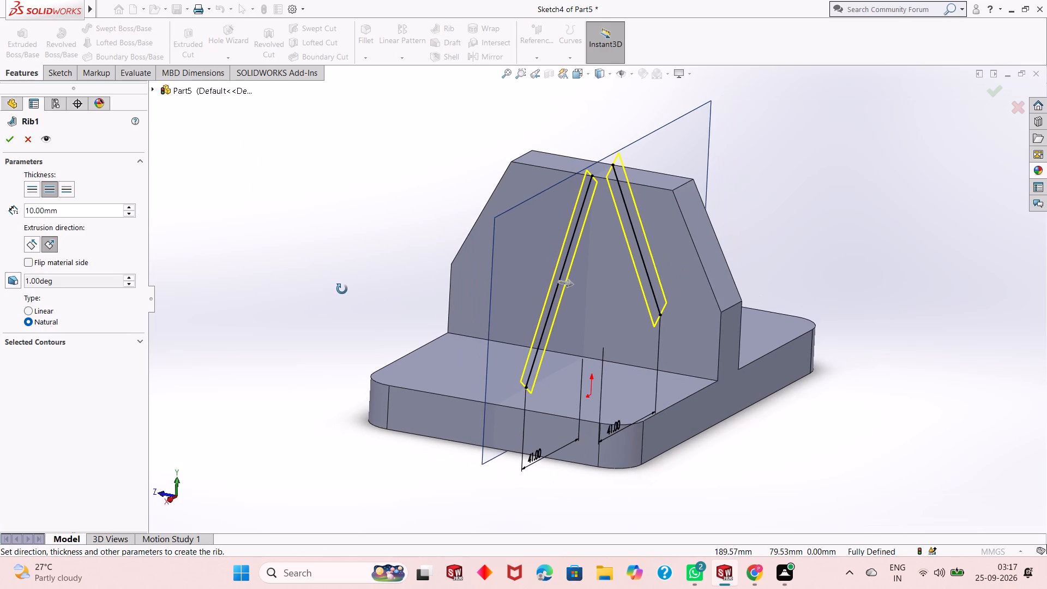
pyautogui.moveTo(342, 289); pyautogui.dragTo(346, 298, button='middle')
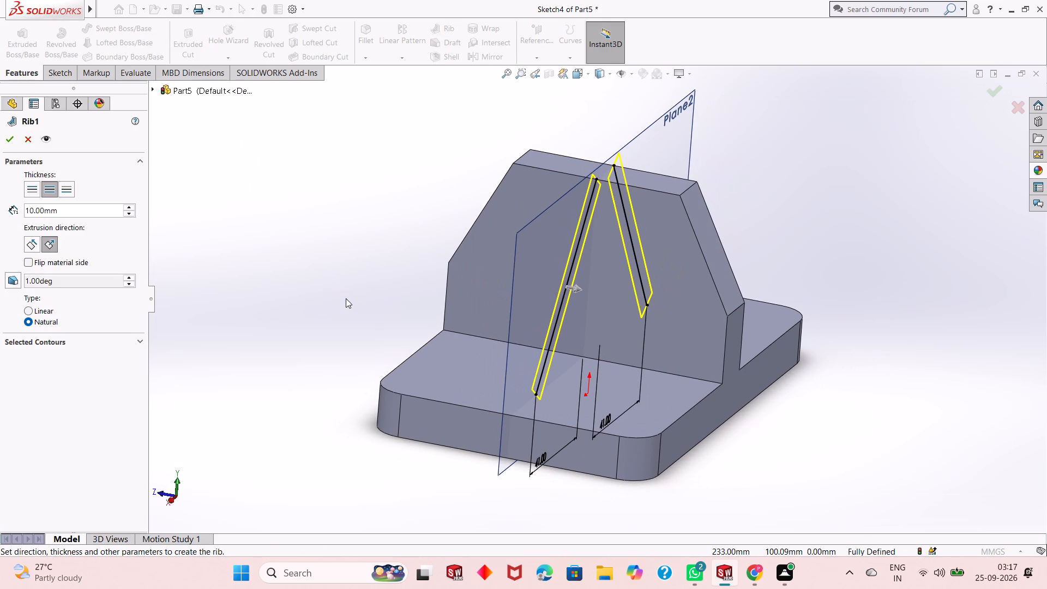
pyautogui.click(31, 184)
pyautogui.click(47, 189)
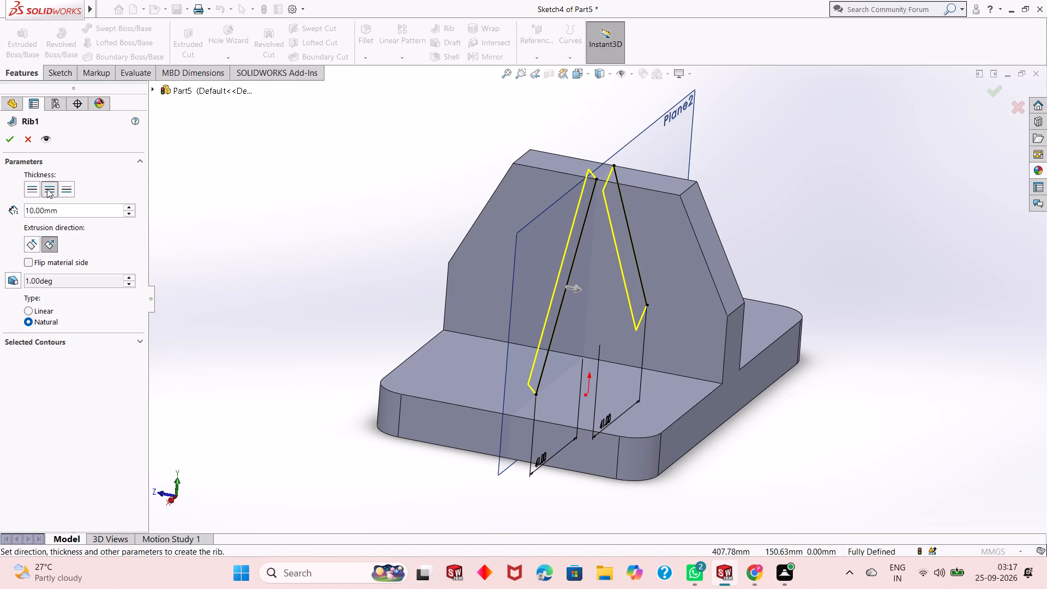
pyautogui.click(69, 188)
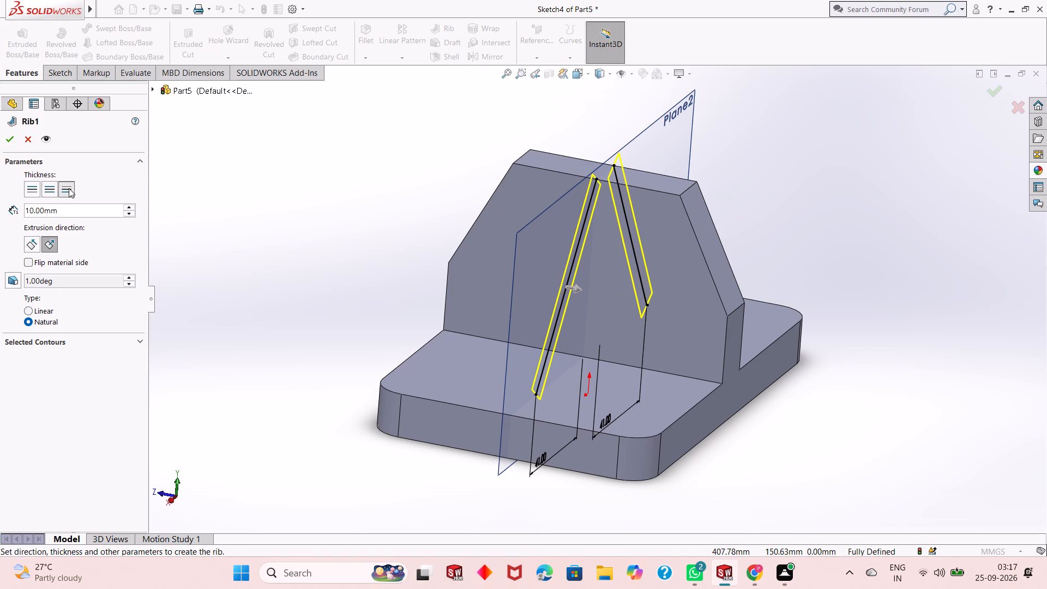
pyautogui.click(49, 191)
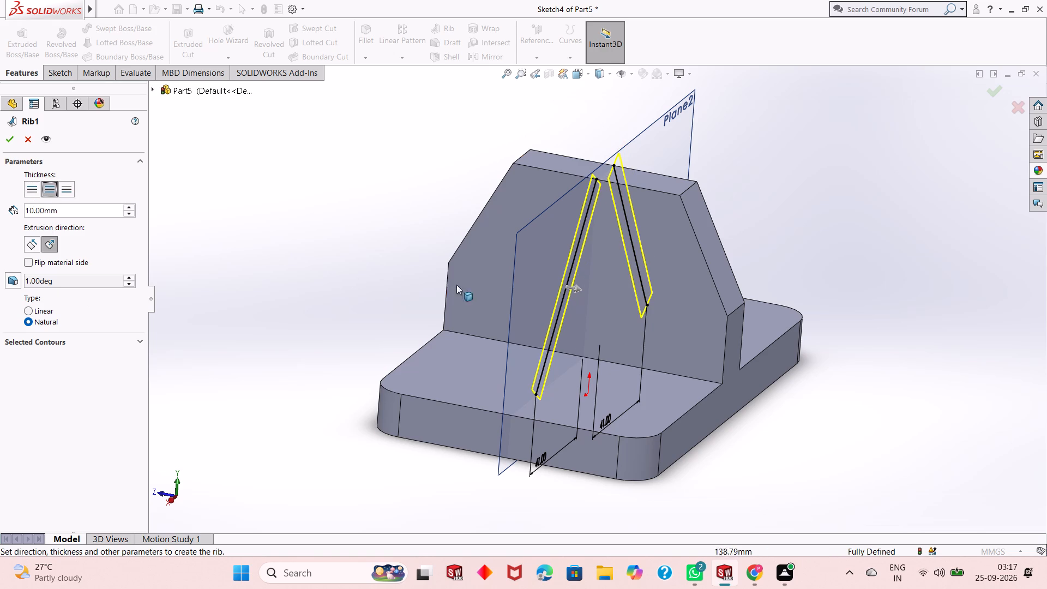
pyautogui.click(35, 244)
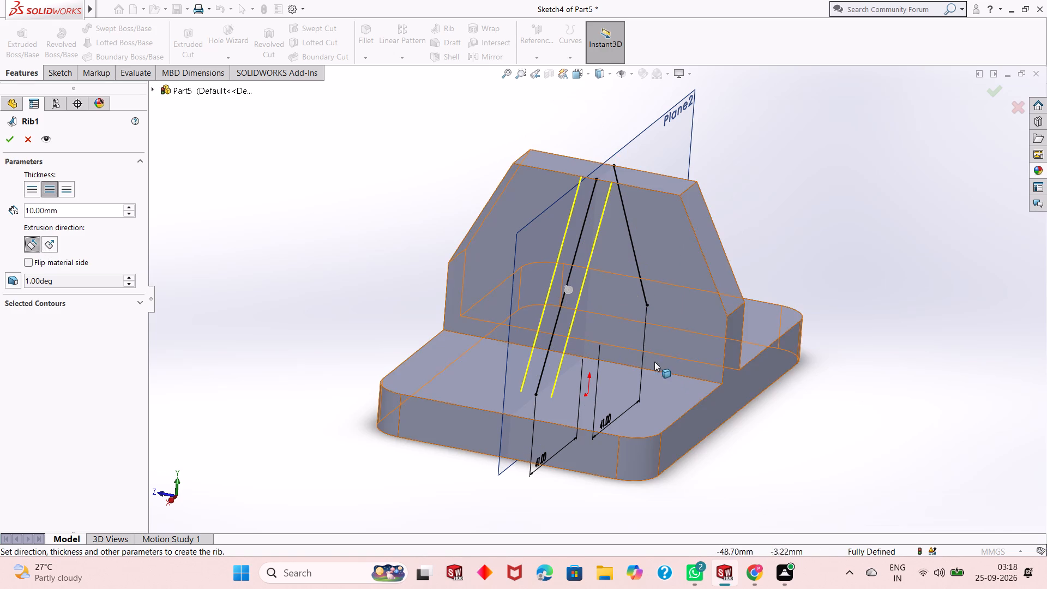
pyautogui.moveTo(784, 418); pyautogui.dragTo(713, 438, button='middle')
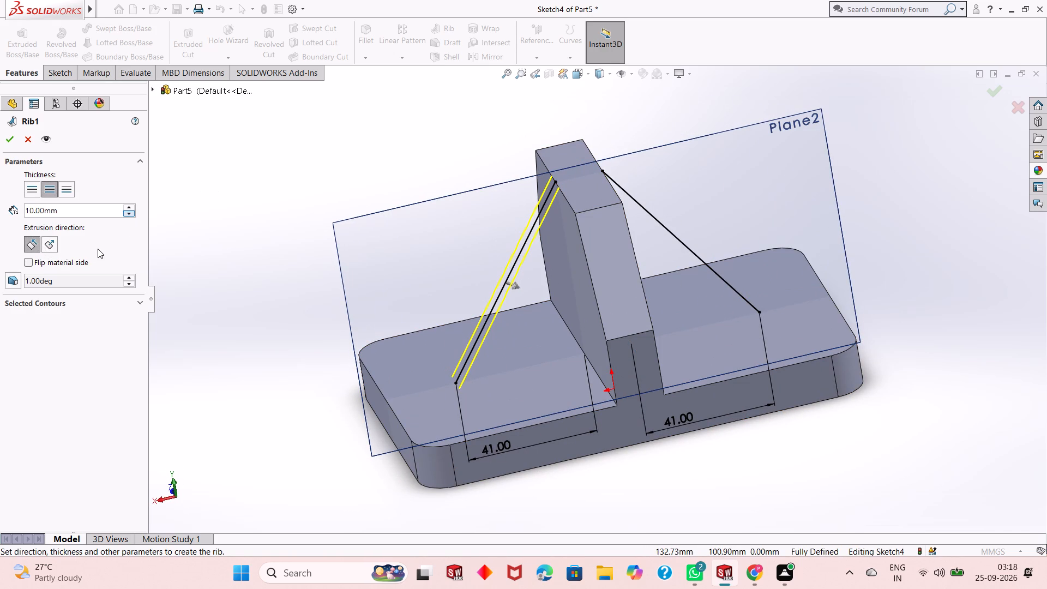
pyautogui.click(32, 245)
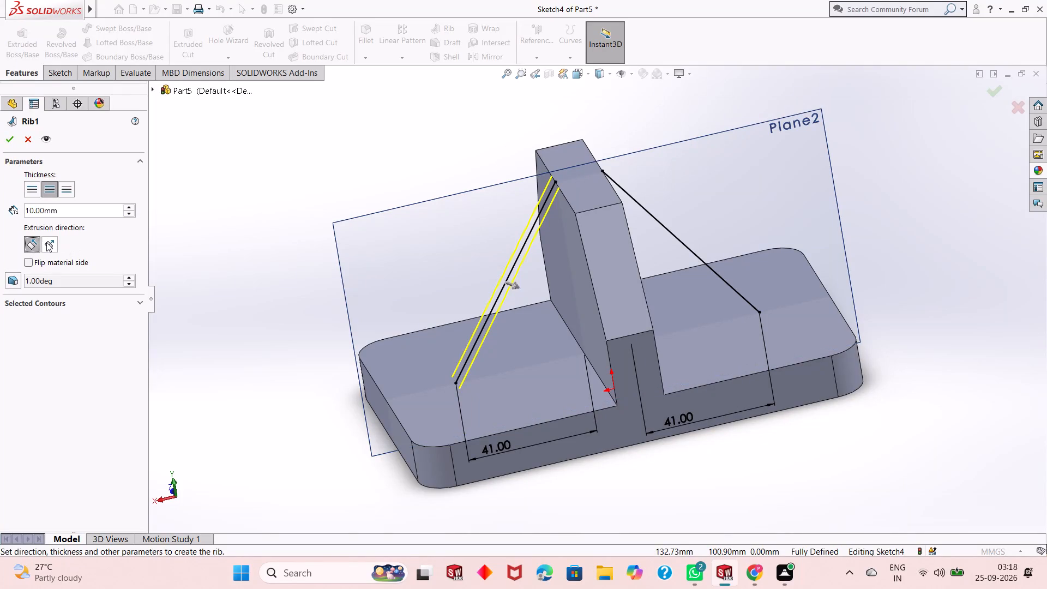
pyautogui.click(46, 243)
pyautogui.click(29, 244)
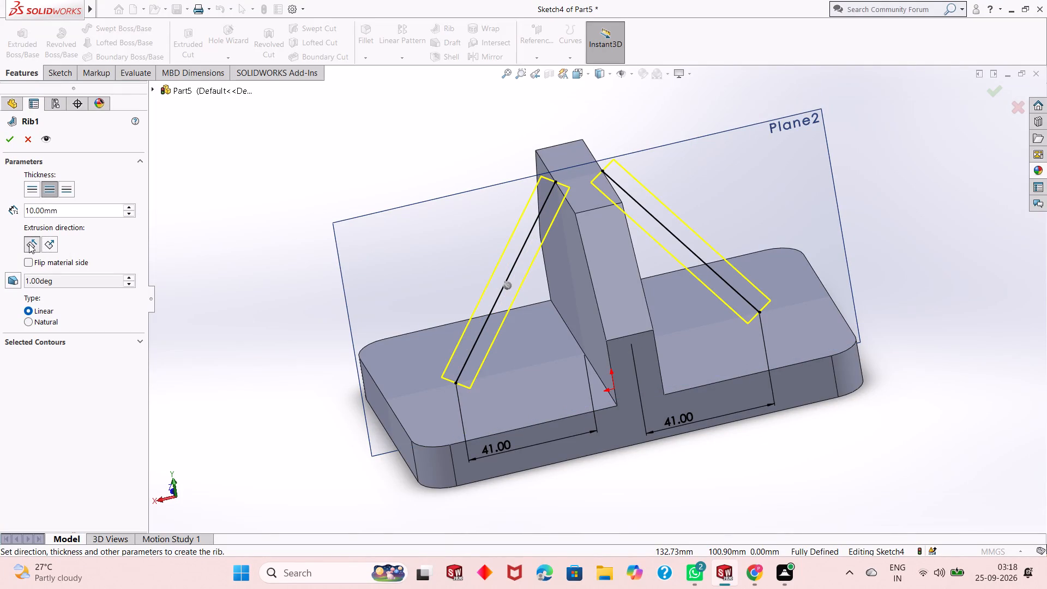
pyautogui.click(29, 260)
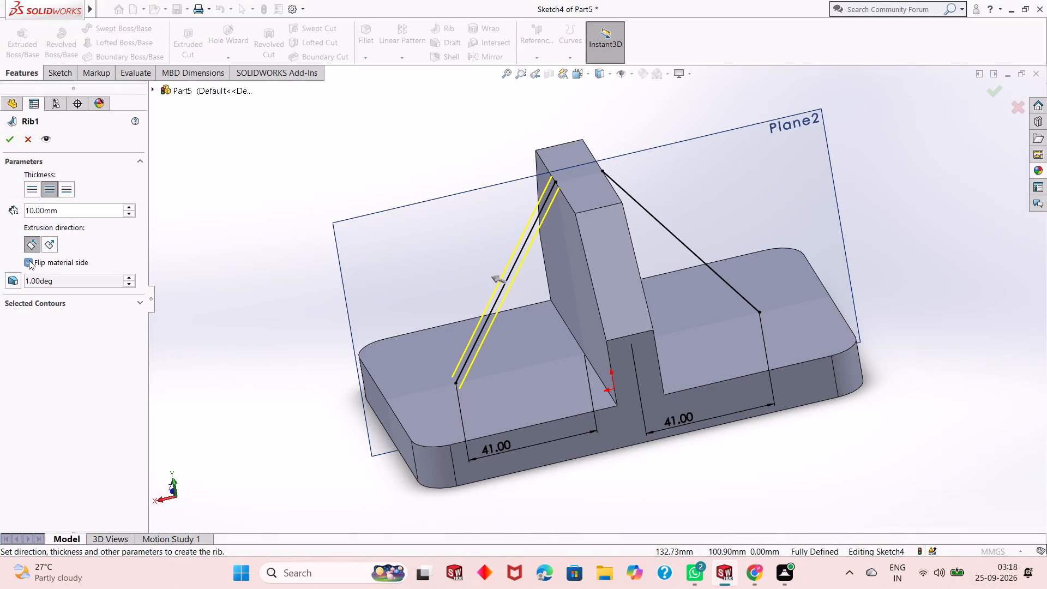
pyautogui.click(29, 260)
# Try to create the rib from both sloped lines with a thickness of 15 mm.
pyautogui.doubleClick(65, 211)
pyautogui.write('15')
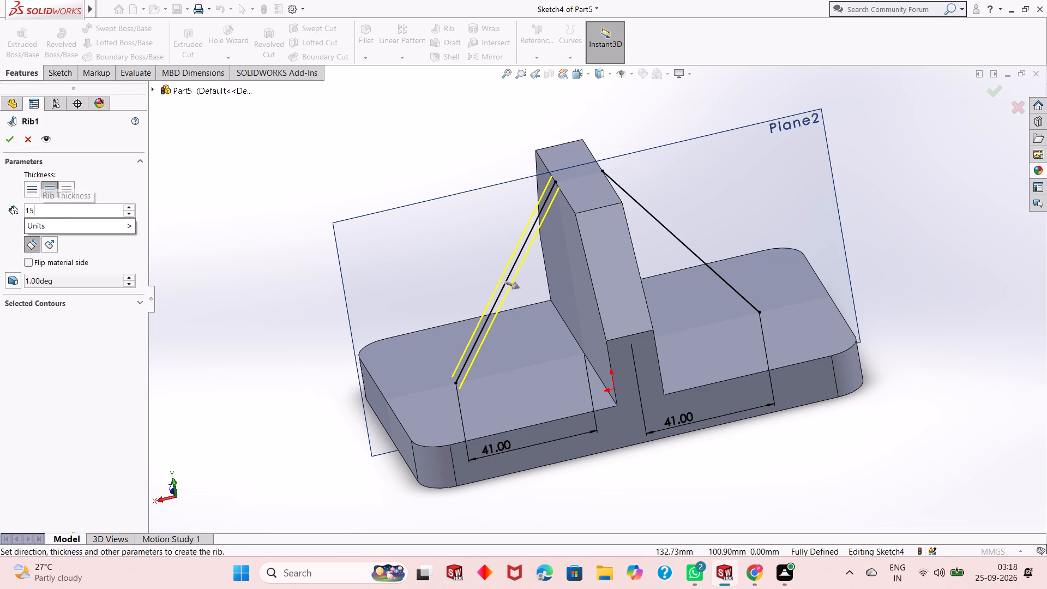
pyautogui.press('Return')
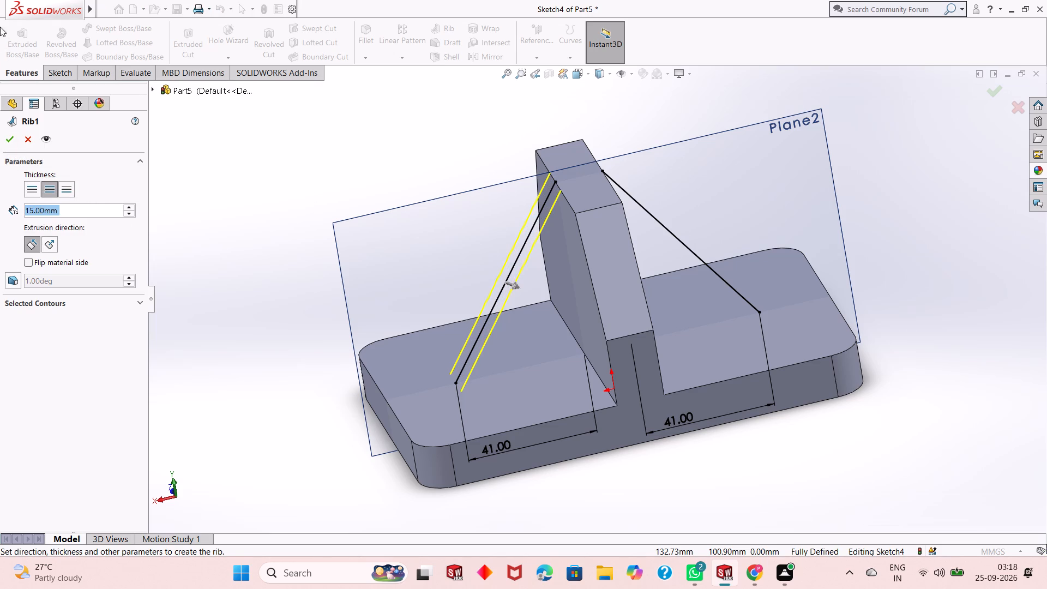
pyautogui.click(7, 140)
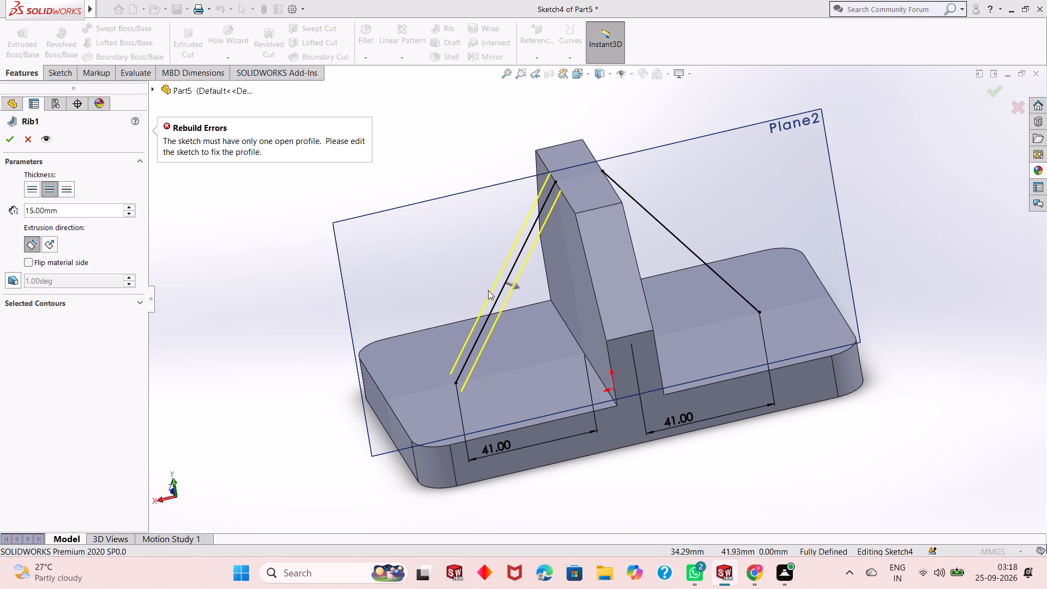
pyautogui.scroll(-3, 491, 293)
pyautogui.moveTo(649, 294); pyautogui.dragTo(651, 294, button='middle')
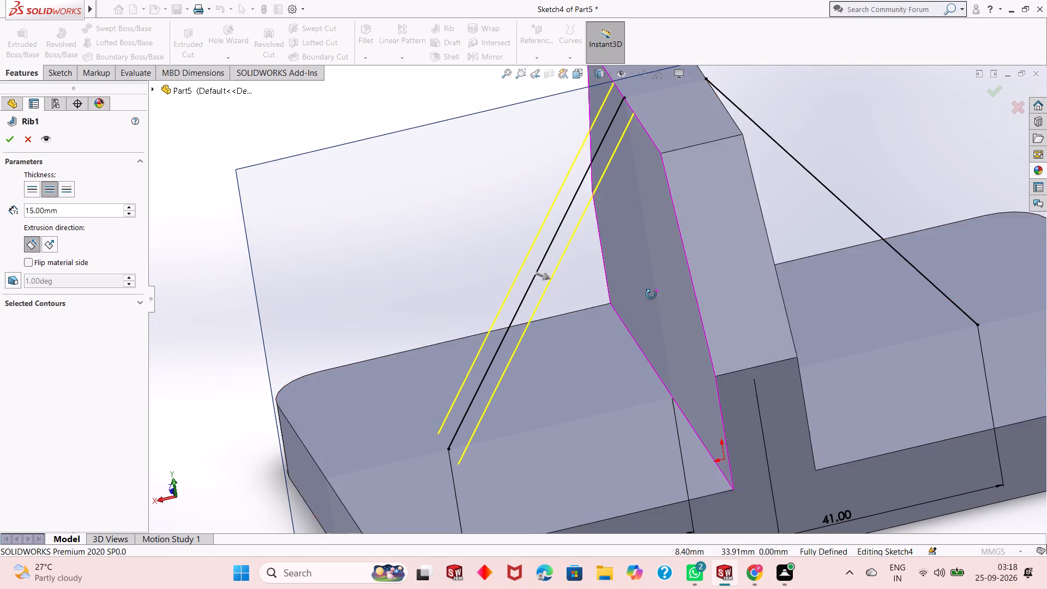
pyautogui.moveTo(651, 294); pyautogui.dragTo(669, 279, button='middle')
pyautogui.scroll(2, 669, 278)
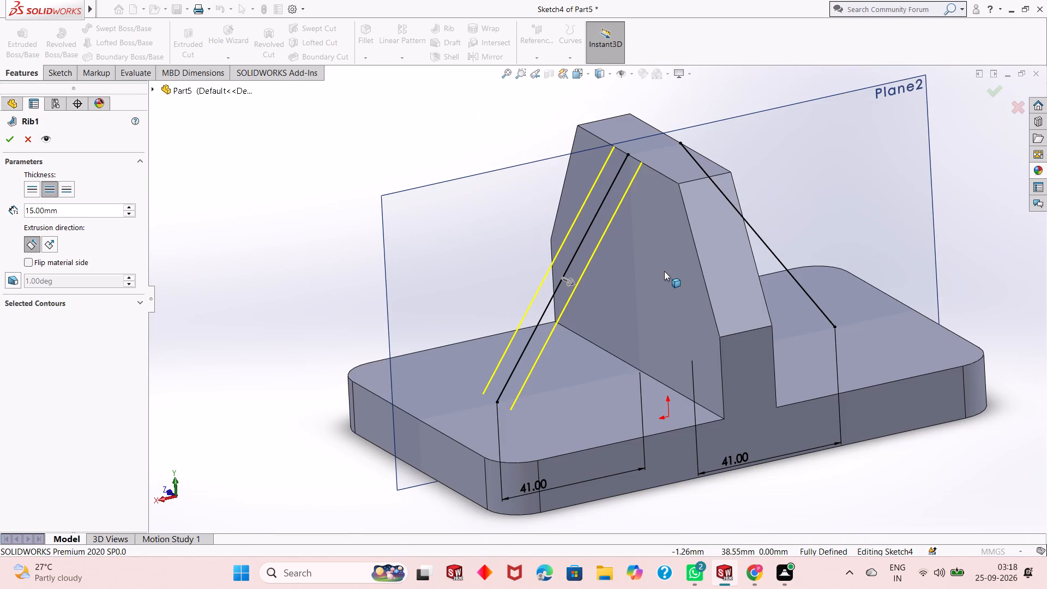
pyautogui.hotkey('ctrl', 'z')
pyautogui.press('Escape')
# Undo the second sloped line with its dimension, and the value change on the first line's horizontal dimension.
pyautogui.hotkey('ctrl', 'z')
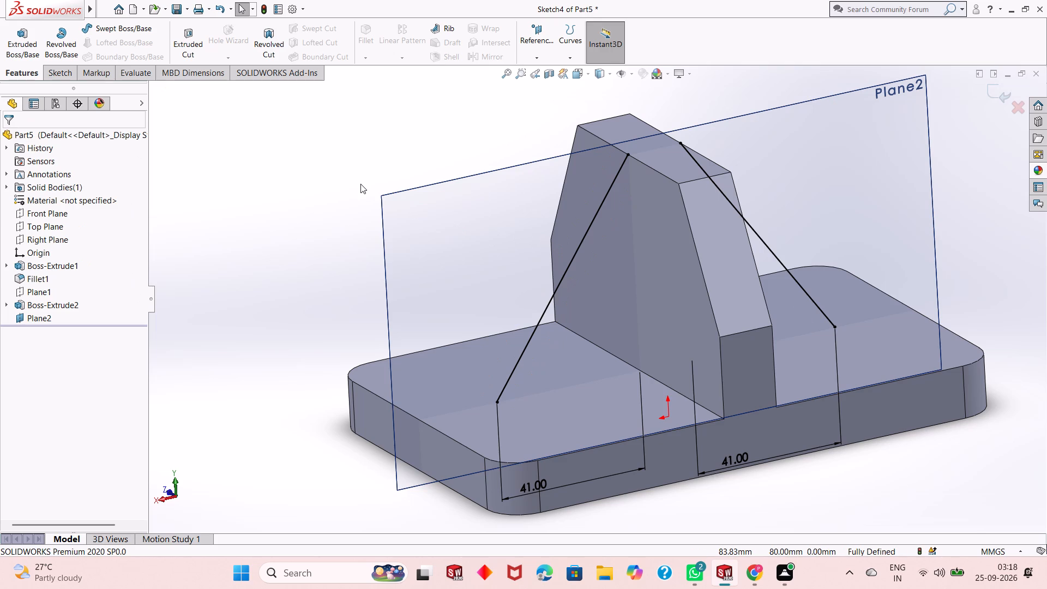
pyautogui.hotkey('ctrl', 'z')
pyautogui.hotkey('ctrl', 'z')
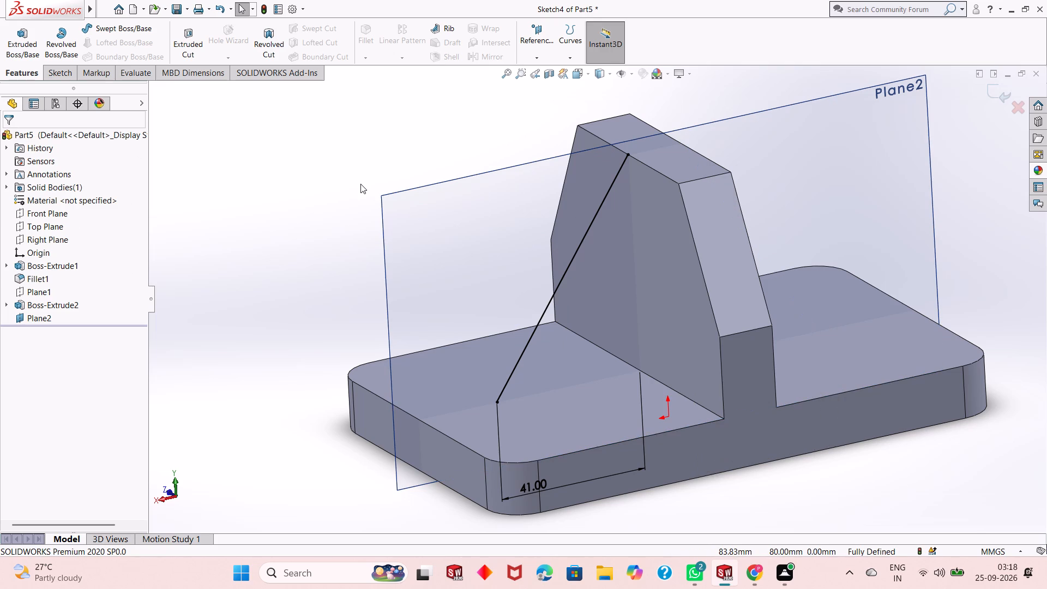
pyautogui.hotkey('ctrl', 'z')
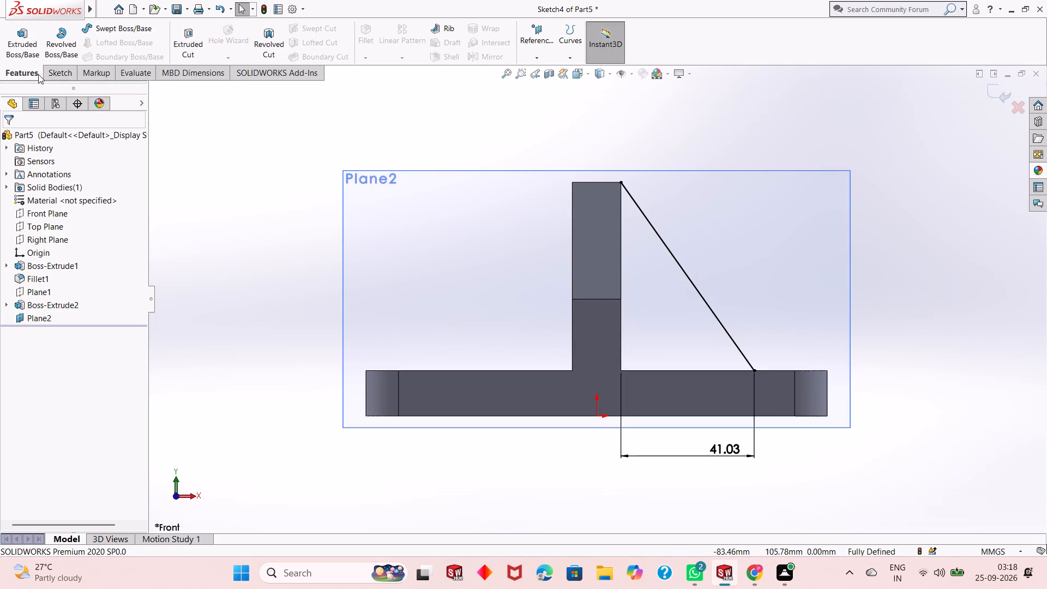
# Create a 15 mm thick rib from the remaining sloped line, thickened on both sides and extruded parallel to the sketch.
pyautogui.click(437, 26)
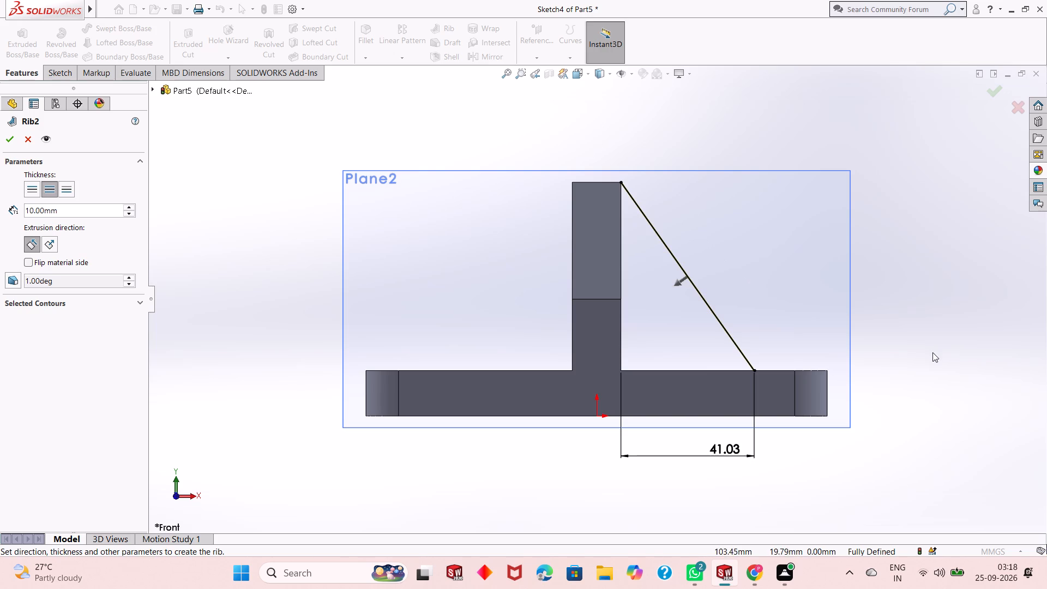
pyautogui.moveTo(932, 353); pyautogui.dragTo(745, 357, button='middle')
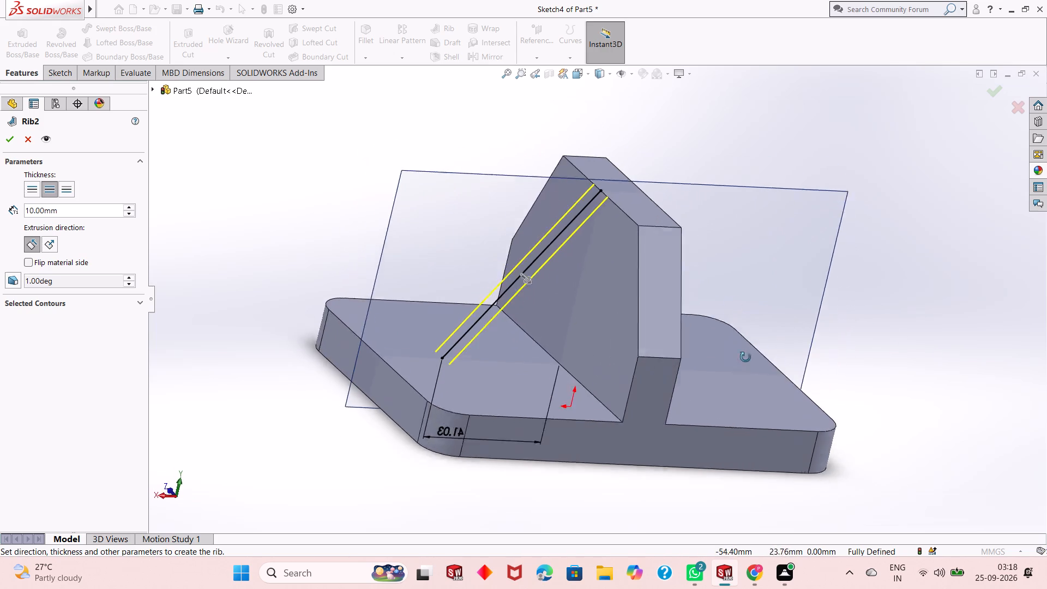
pyautogui.moveTo(745, 357); pyautogui.dragTo(748, 381, button='middle')
pyautogui.doubleClick(83, 213)
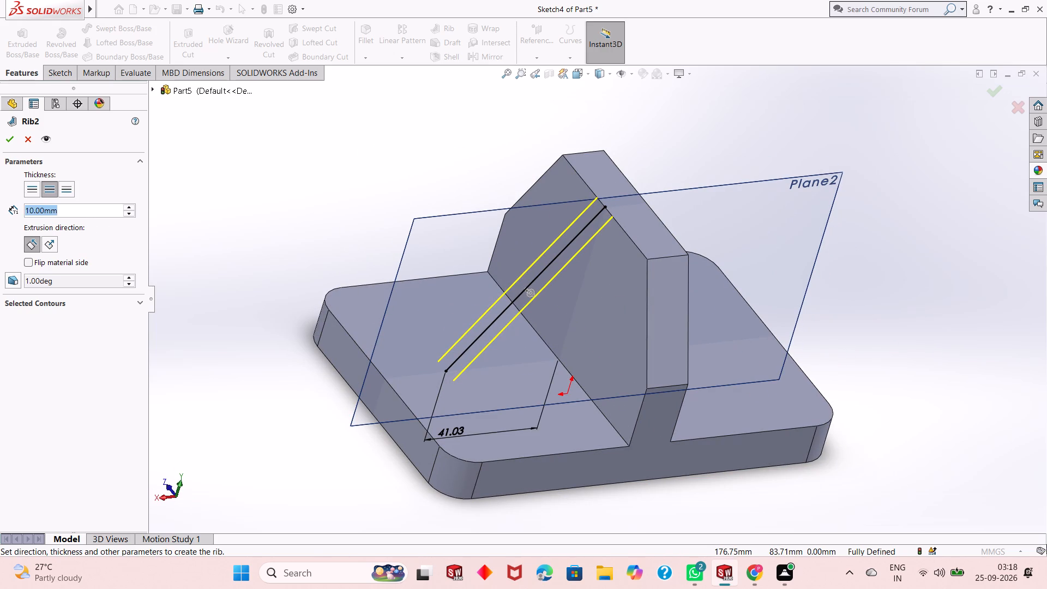
pyautogui.write('15')
pyautogui.press('Return')
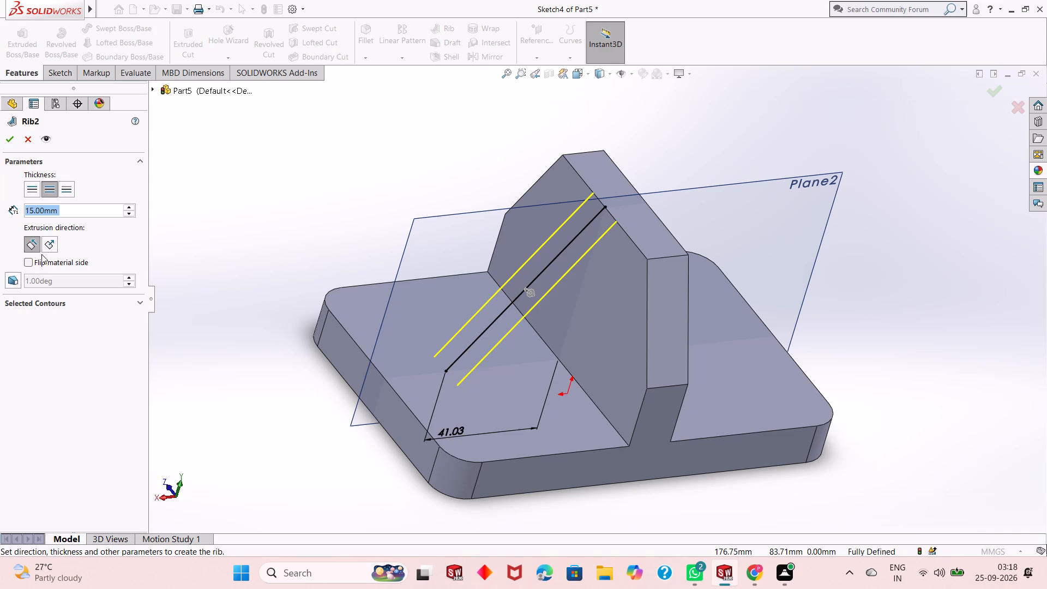
pyautogui.click(11, 137)
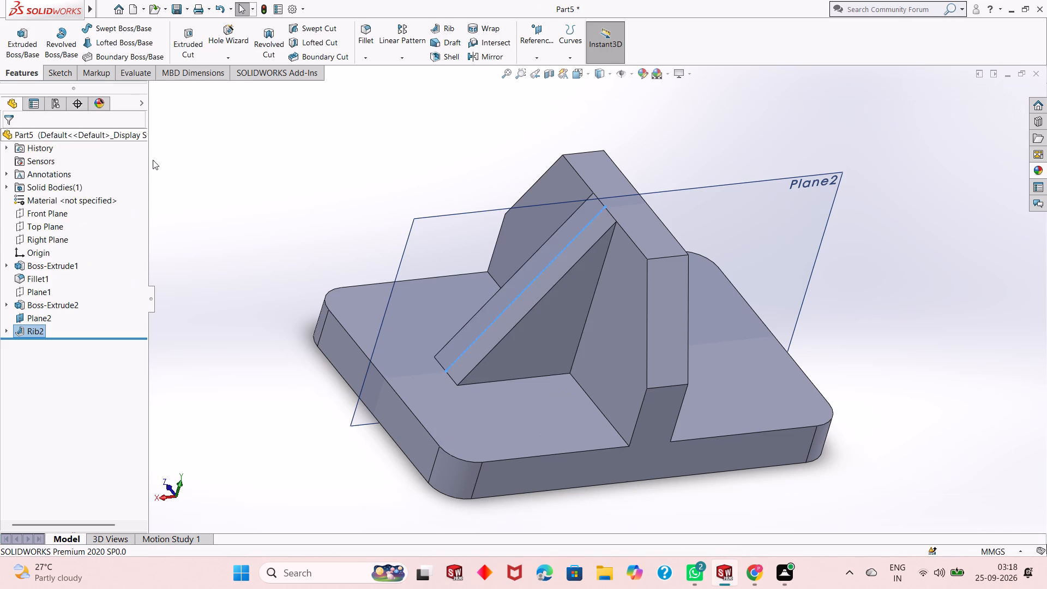
pyautogui.click(291, 190)
pyautogui.moveTo(779, 356); pyautogui.dragTo(765, 333, button='middle')
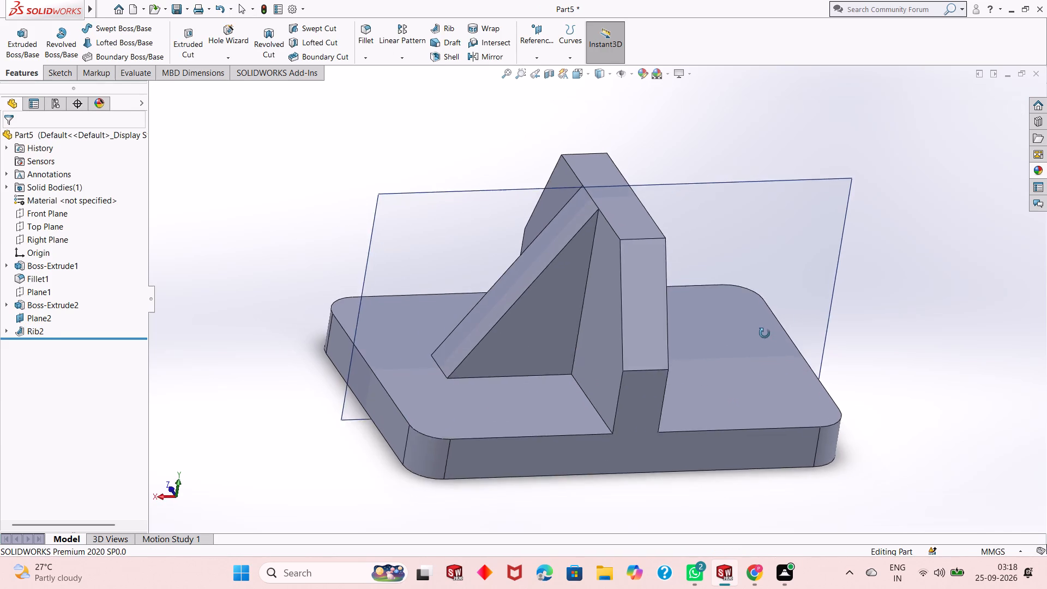
pyautogui.moveTo(765, 333); pyautogui.dragTo(732, 326, button='middle')
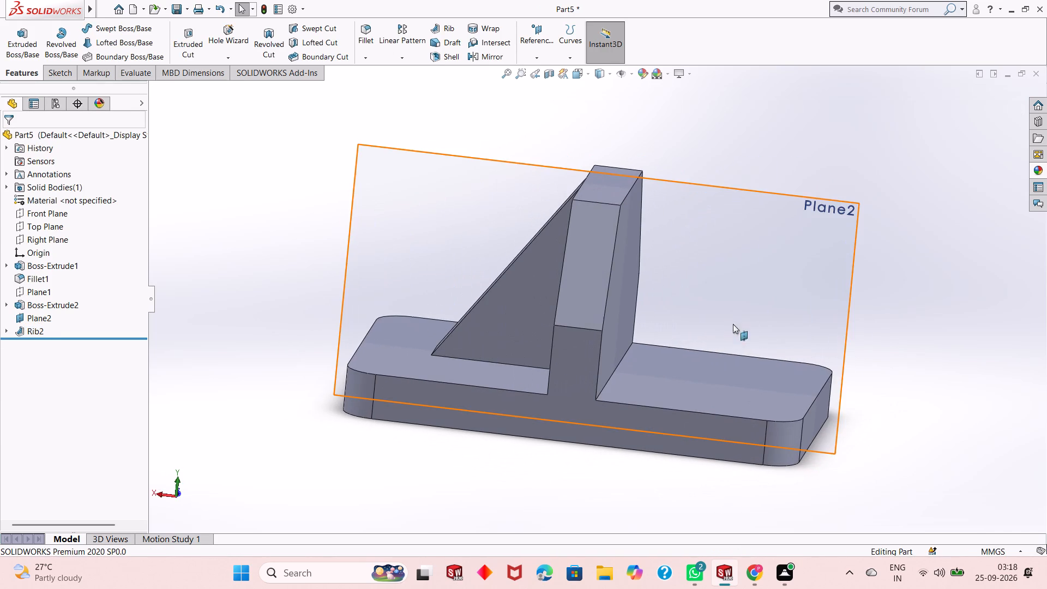
# On Plane2, sketch a sloped line from the upright's free top corner to the base plate's top face, spanning about 36.5 mm horizontally.
pyautogui.click(744, 233)
pyautogui.click(787, 201)
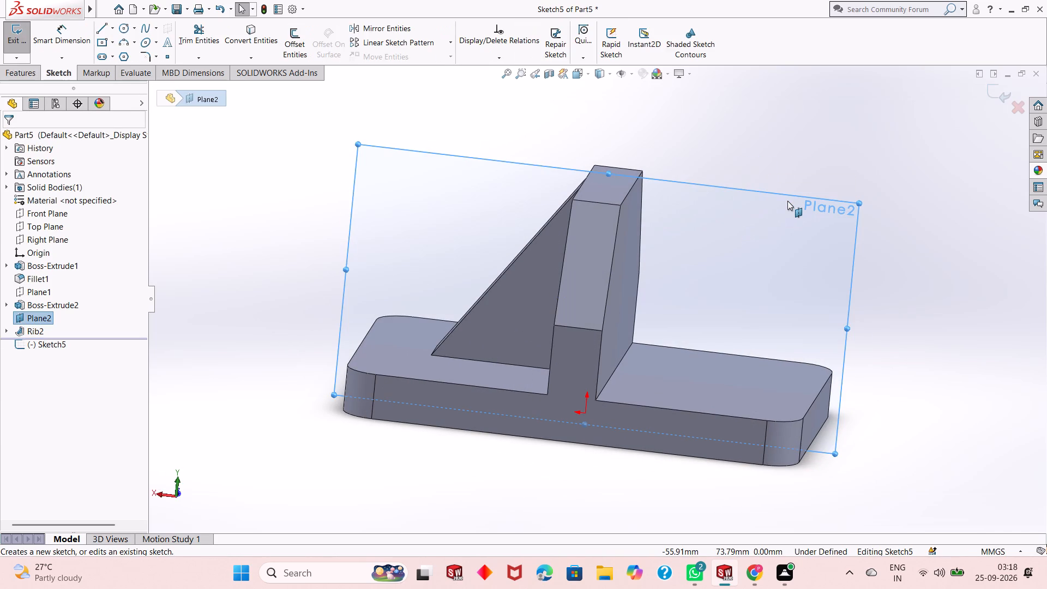
pyautogui.hotkey('ctrl', '8')
pyautogui.hotkey('ctrl', '8')
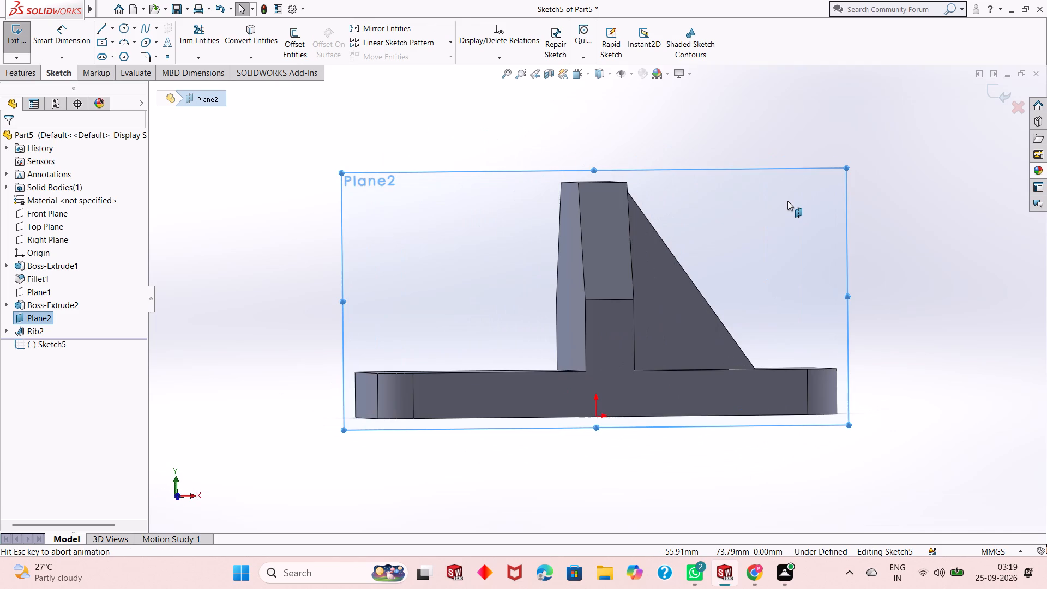
pyautogui.press('Escape')
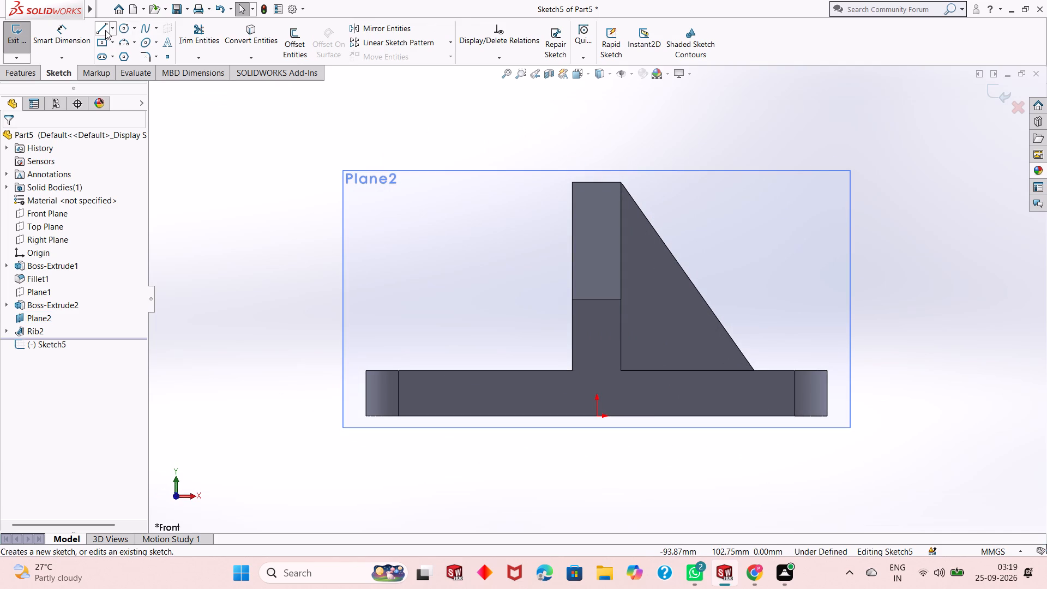
pyautogui.click(104, 31)
pyautogui.click(572, 184)
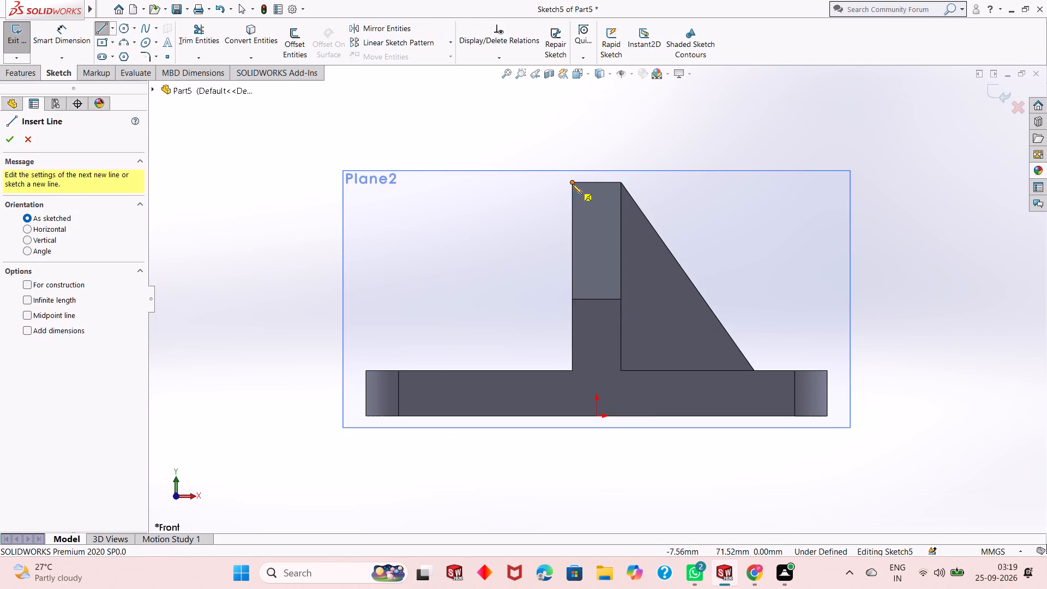
pyautogui.click(454, 370)
pyautogui.press('Escape')
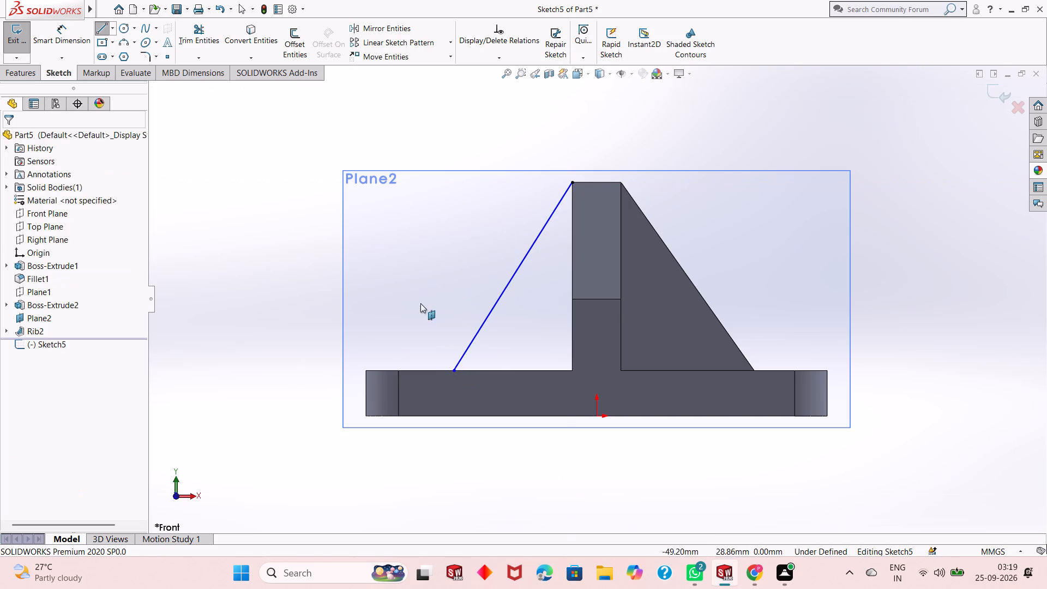
pyautogui.press('Escape')
pyautogui.press('Escape')
# Dimension the horizontal distance from the sloped line's lower end to the upright's side as 41 mm.
pyautogui.click(68, 41)
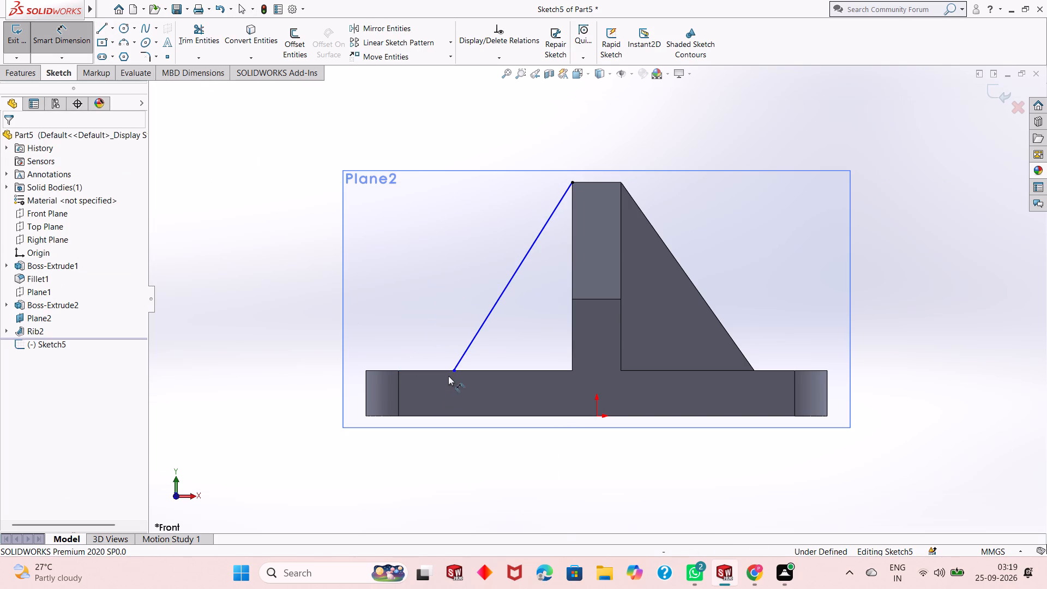
pyautogui.click(455, 371)
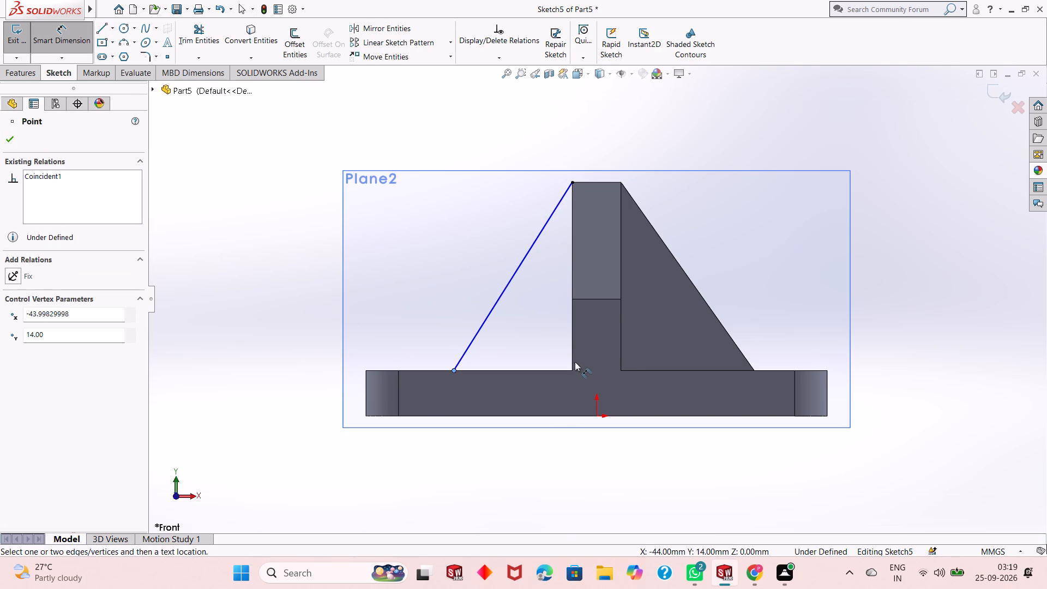
pyautogui.click(573, 364)
pyautogui.click(555, 442)
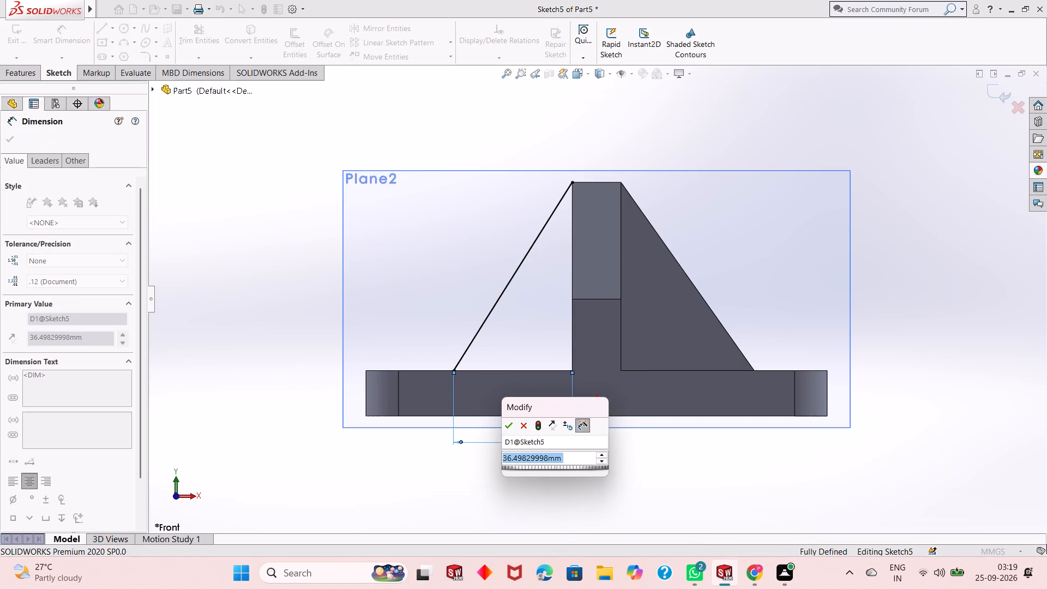
pyautogui.write('41')
pyautogui.press('Return')
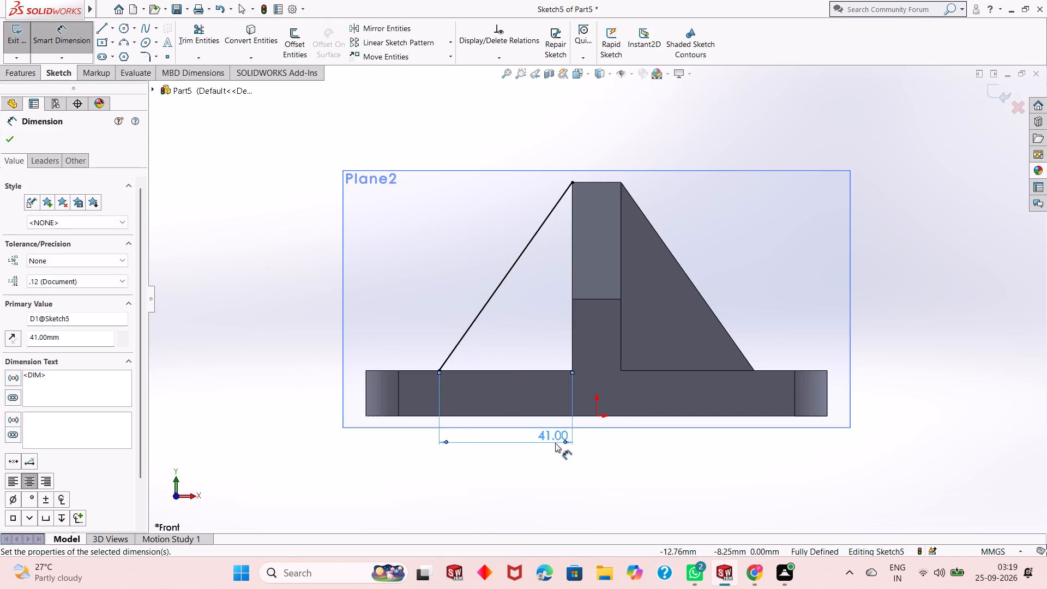
pyautogui.rightClick(448, 117)
pyautogui.click(474, 154)
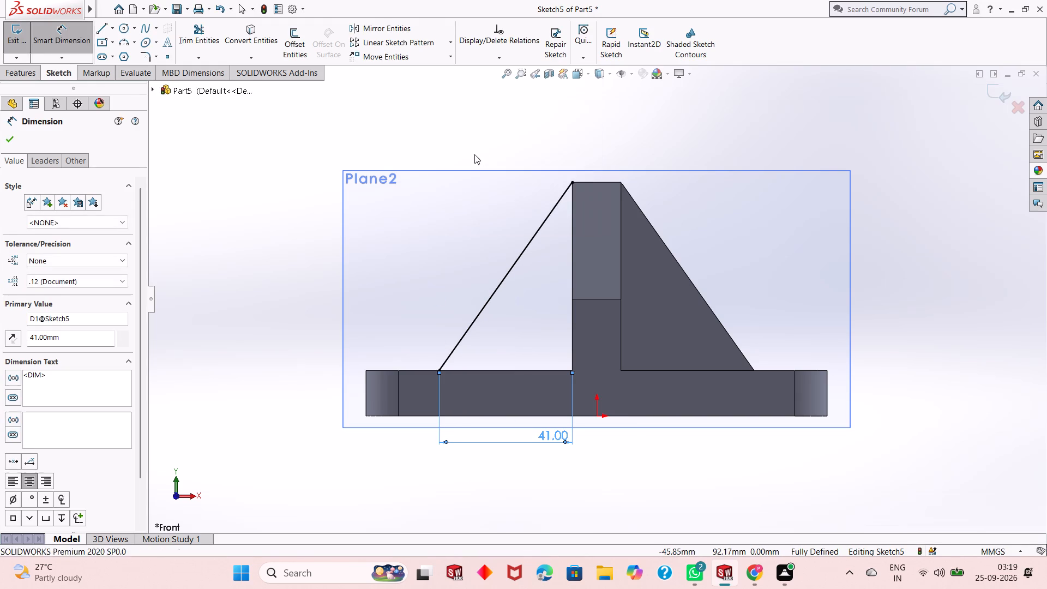
# Create a 15 mm thick rib from the sloped line, thickened on both sides, with the material side flipped toward the upright.
pyautogui.scroll(2, 526, 270)
pyautogui.scroll(-1, 671, 434)
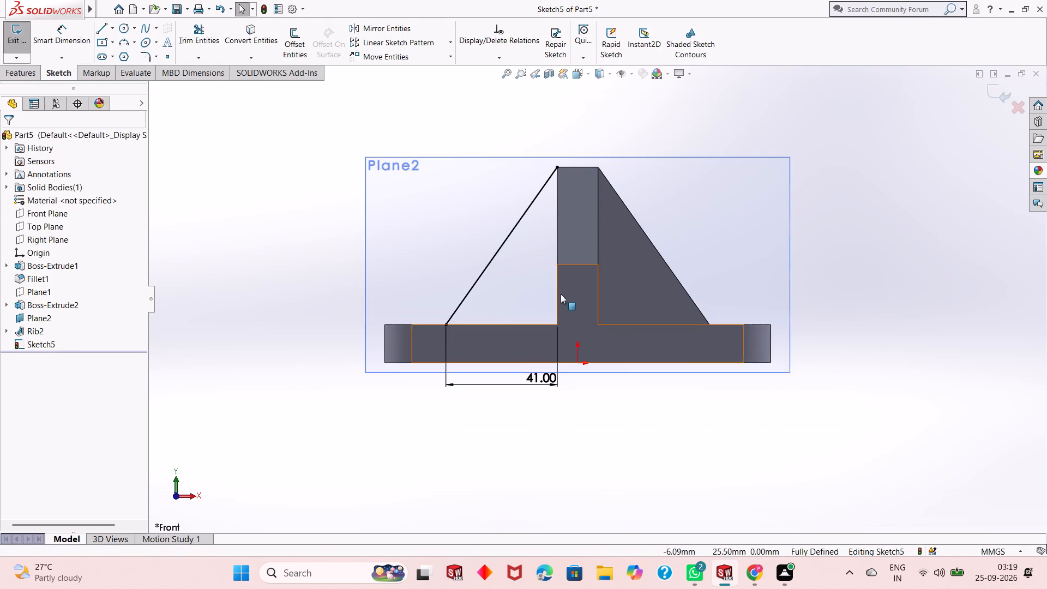
pyautogui.moveTo(522, 263); pyautogui.dragTo(530, 314, button='middle')
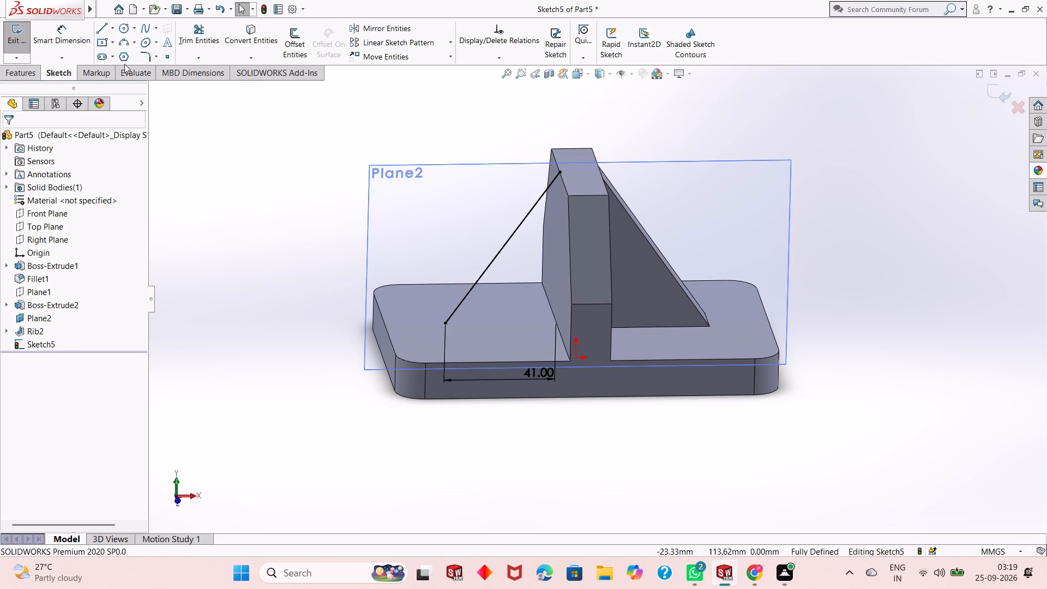
pyautogui.click(20, 76)
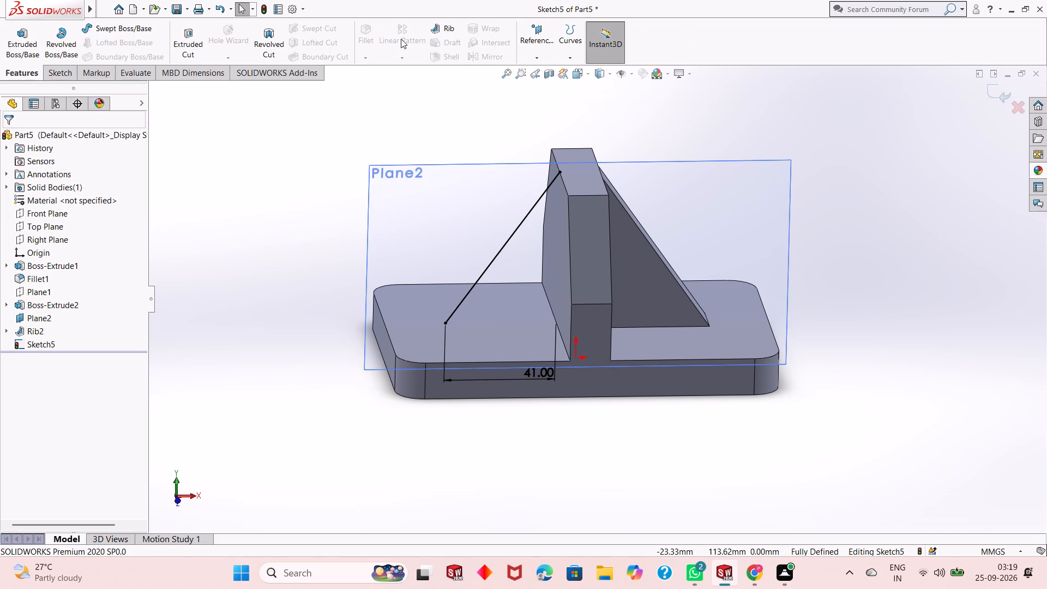
pyautogui.click(437, 30)
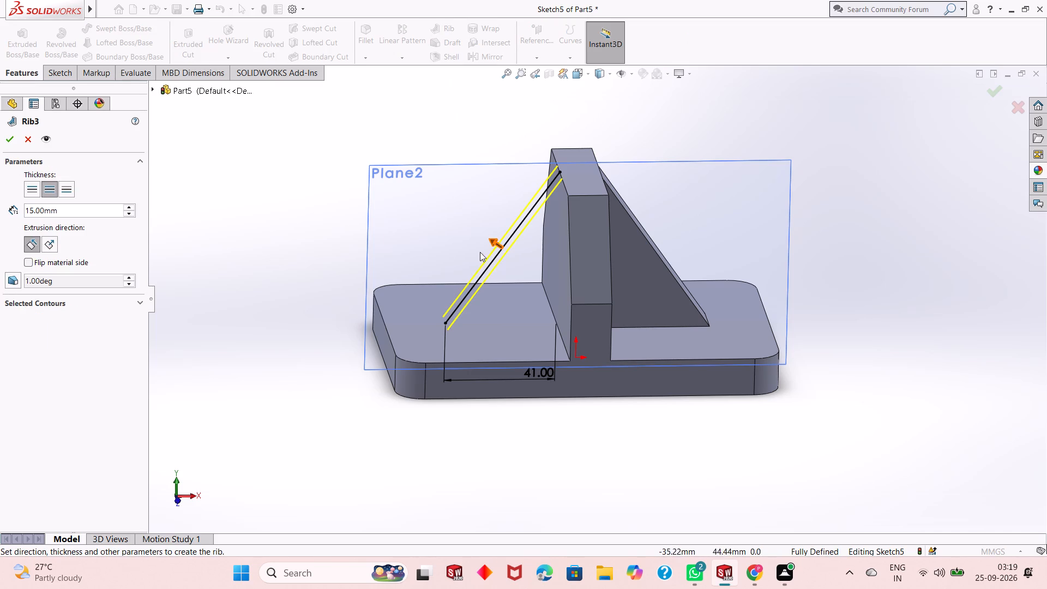
pyautogui.click(34, 258)
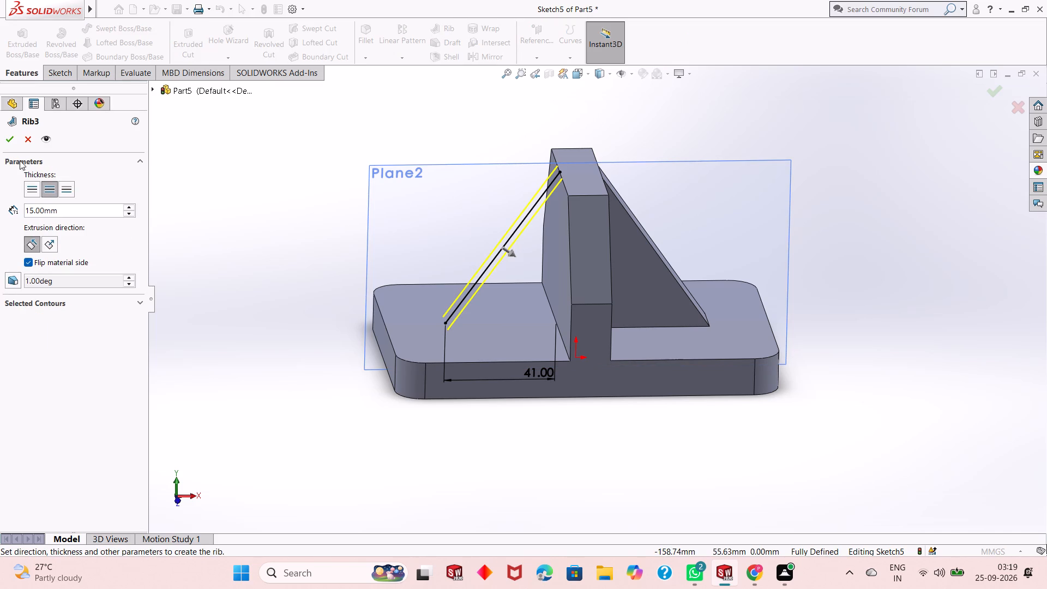
pyautogui.click(15, 137)
pyautogui.press('Escape')
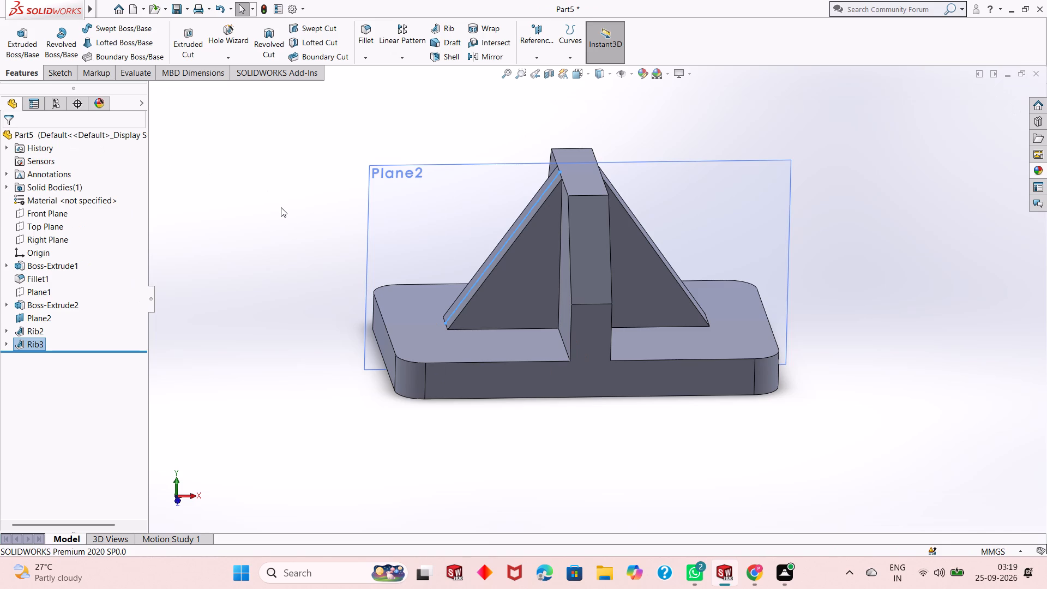
# Hide Plane2.
pyautogui.moveTo(489, 234); pyautogui.dragTo(505, 231, button='middle')
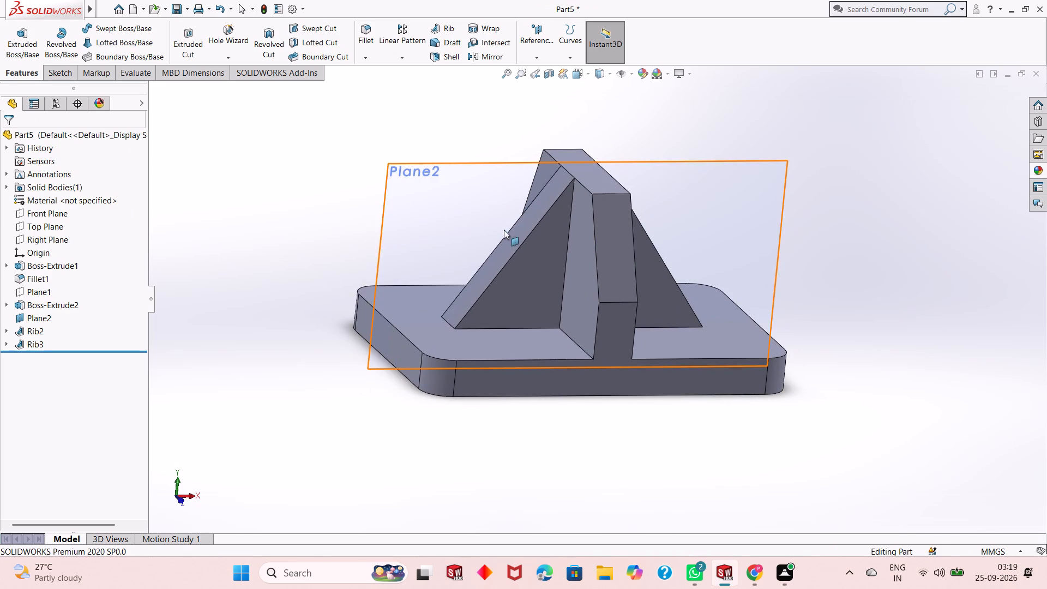
pyautogui.rightClick(715, 172)
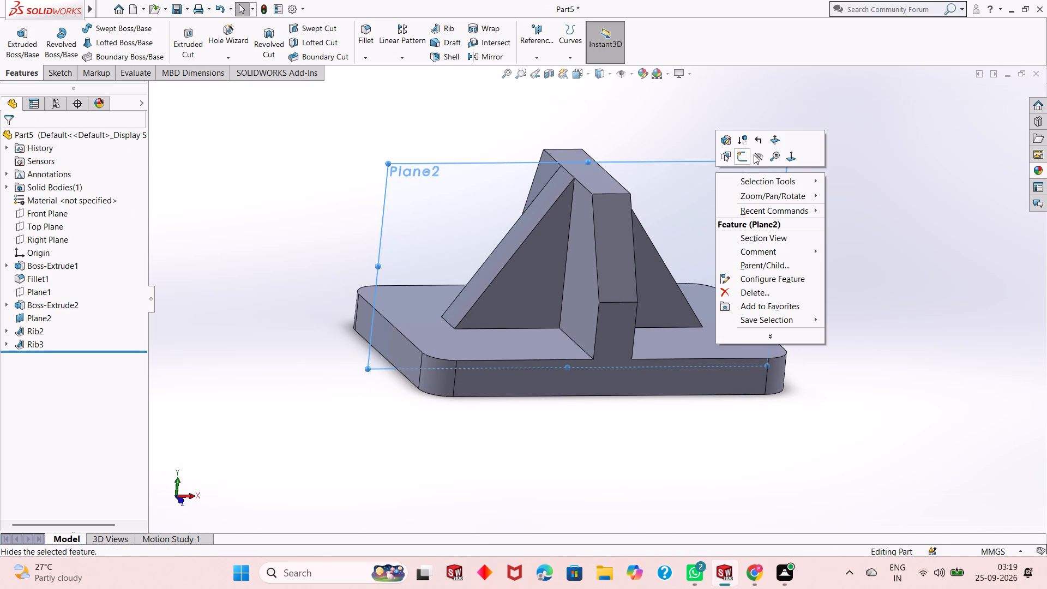
pyautogui.click(755, 154)
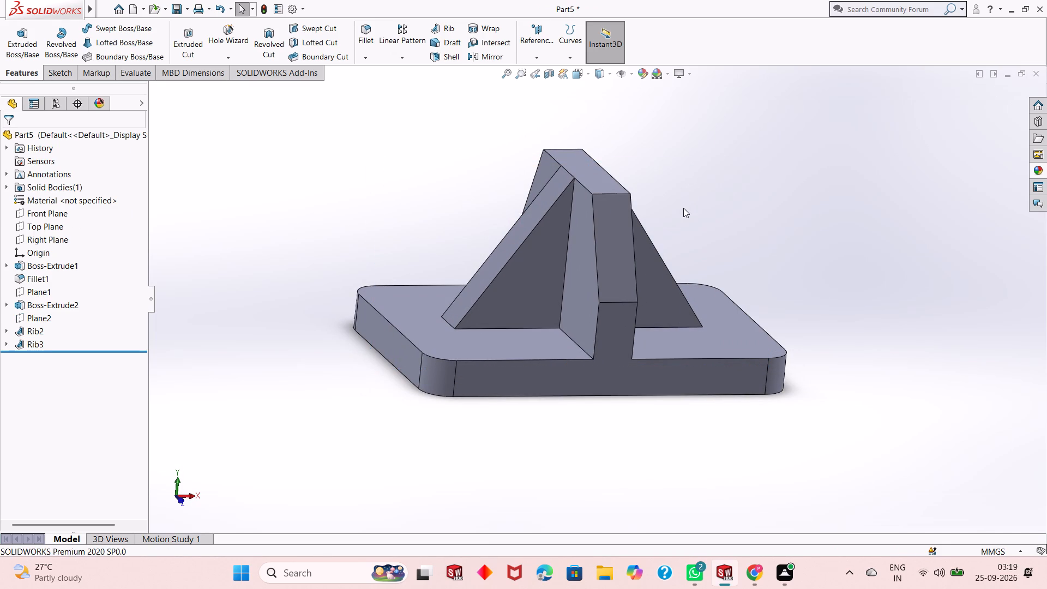
# Show Plane1, the reference plane through the upright.
pyautogui.moveTo(683, 208); pyautogui.dragTo(641, 172, button='middle')
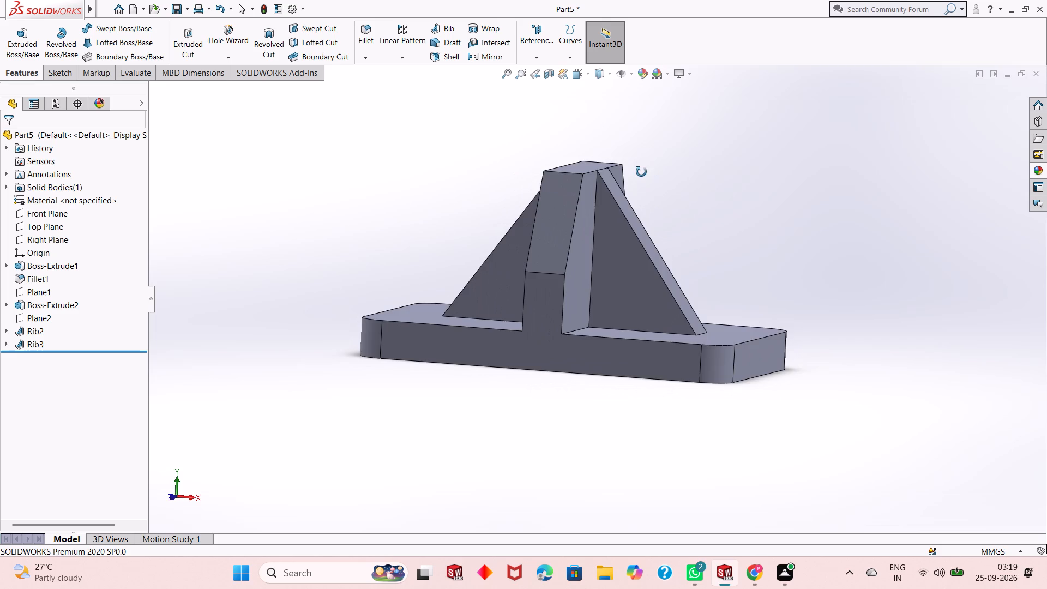
pyautogui.moveTo(641, 172); pyautogui.dragTo(708, 217, button='middle')
pyautogui.click(45, 290)
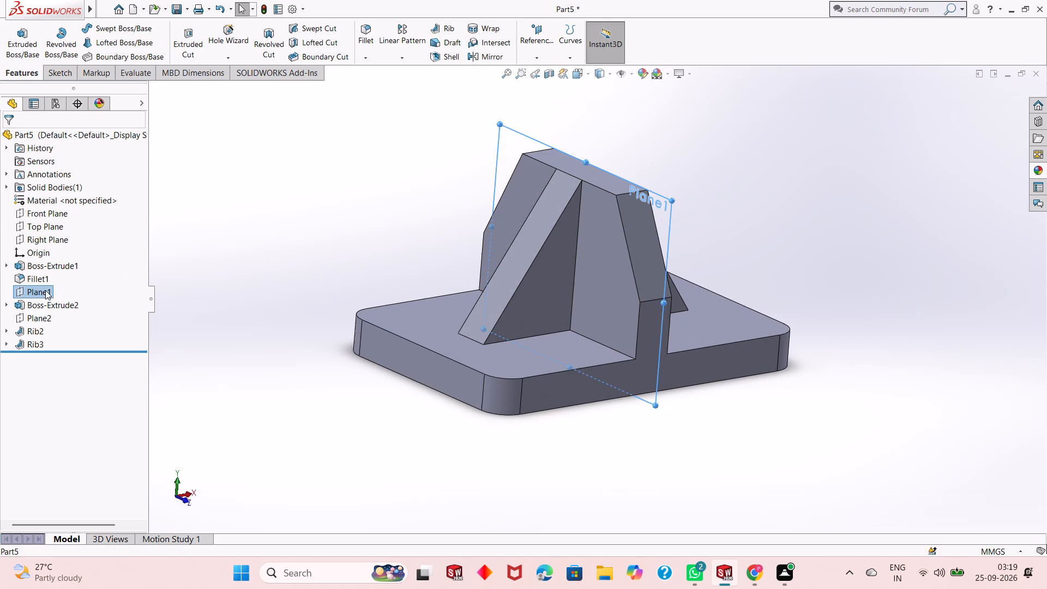
pyautogui.click(70, 271)
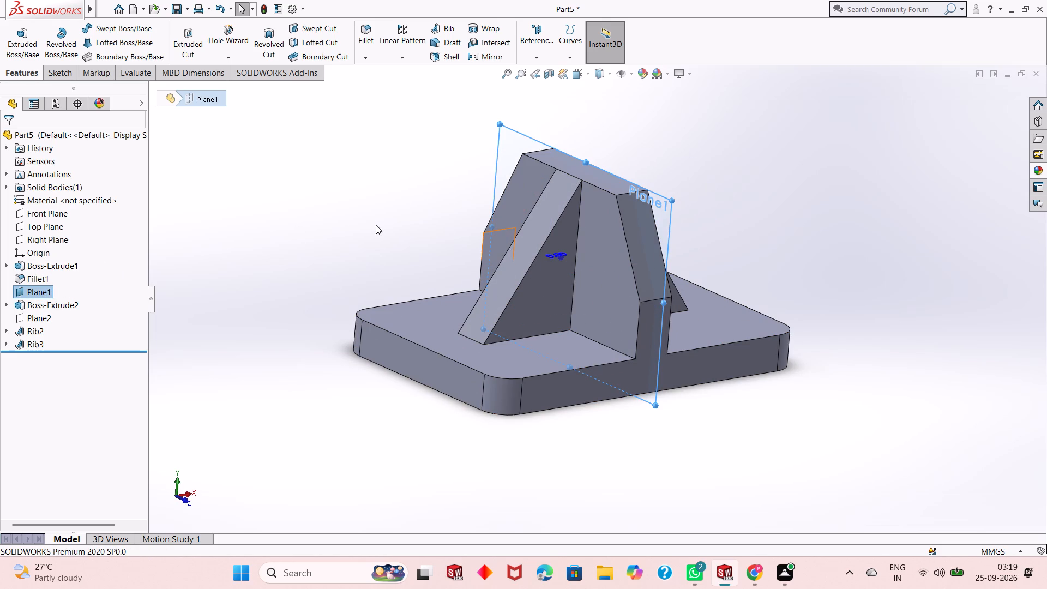
pyautogui.press('Escape')
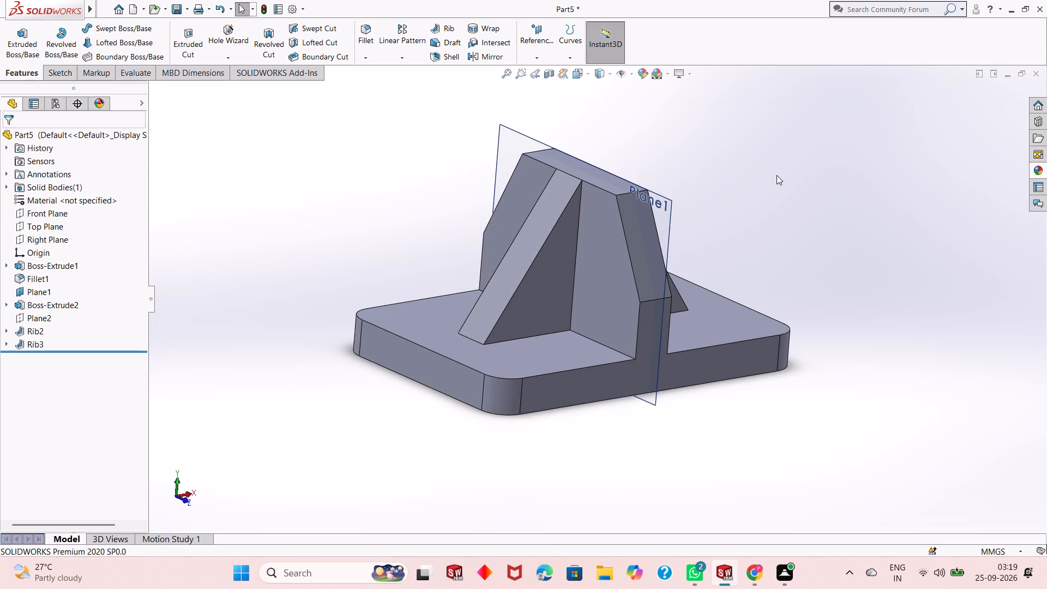
# On Plane1, sketch a circle about 40 mm in diameter centred on the midpoint of the upright's top edge.
pyautogui.moveTo(778, 178); pyautogui.dragTo(778, 198, button='middle')
pyautogui.click(497, 137)
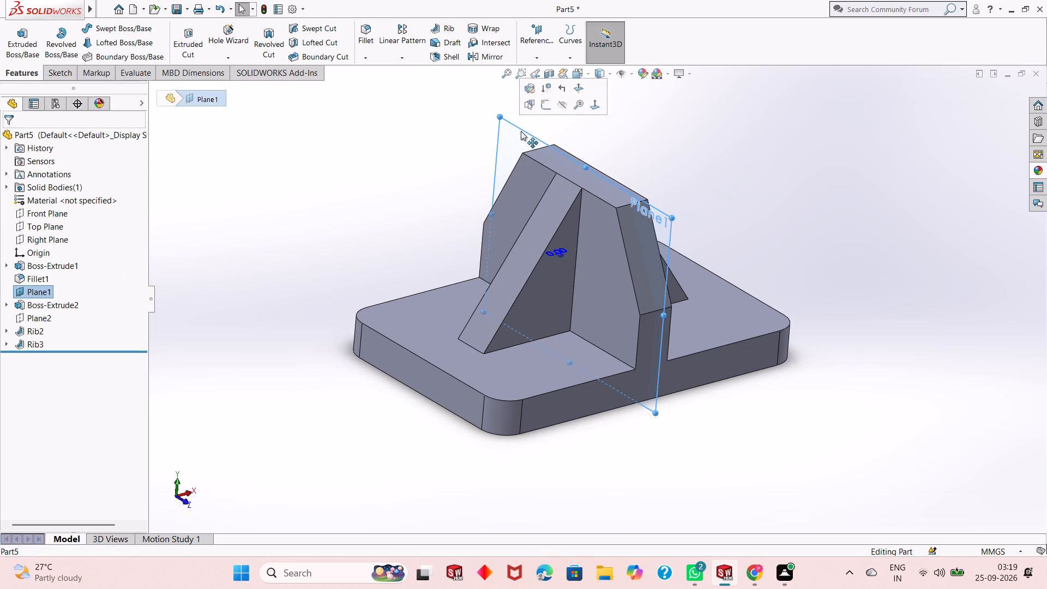
pyautogui.click(541, 108)
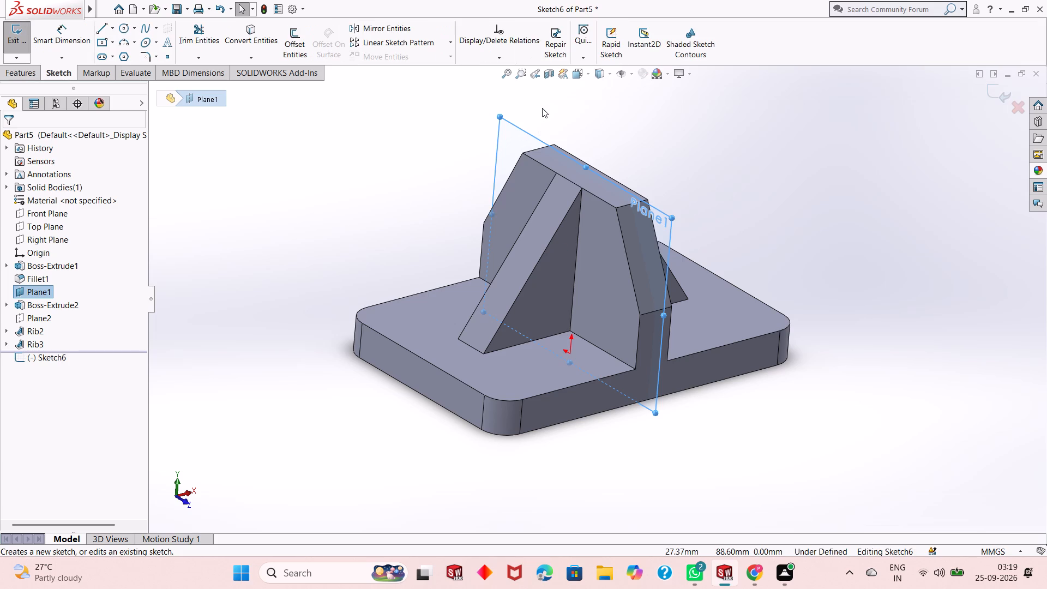
pyautogui.hotkey('ctrl', '8')
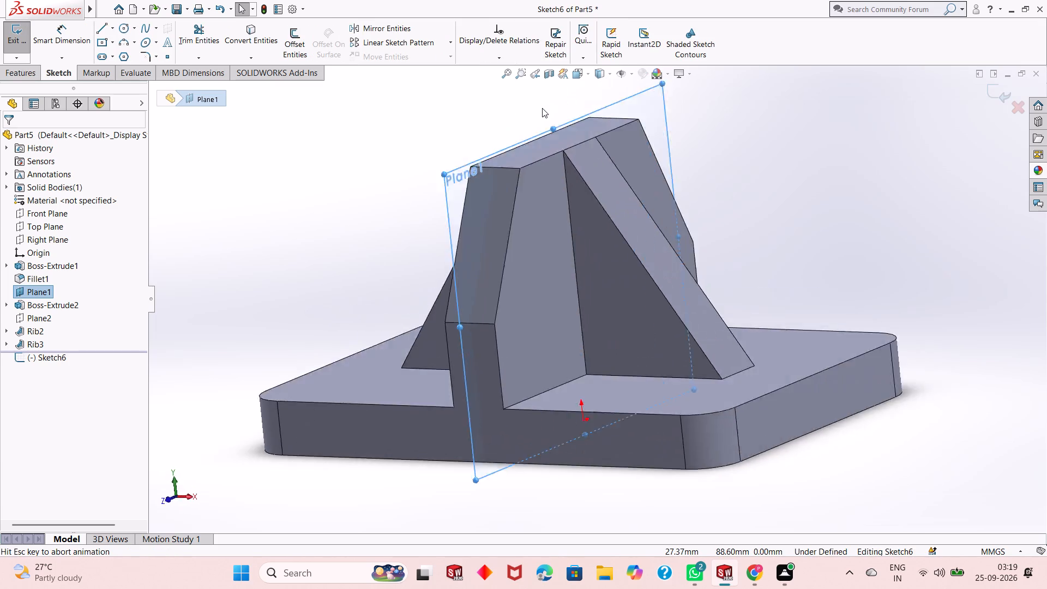
pyautogui.hotkey('ctrl', '8')
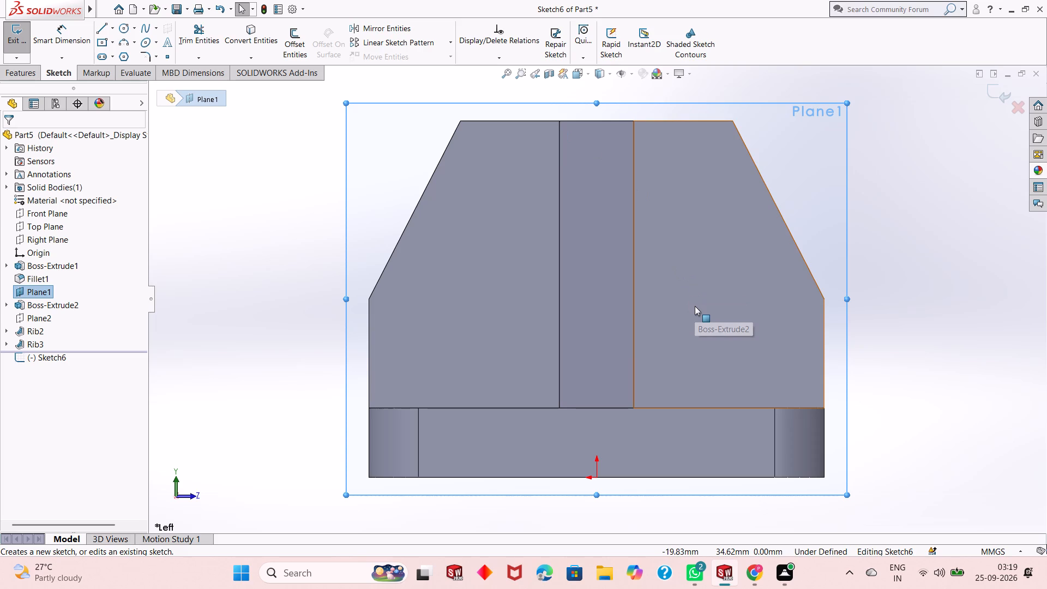
pyautogui.hotkey('ctrl', '8')
pyautogui.hotkey('ctrl', '8')
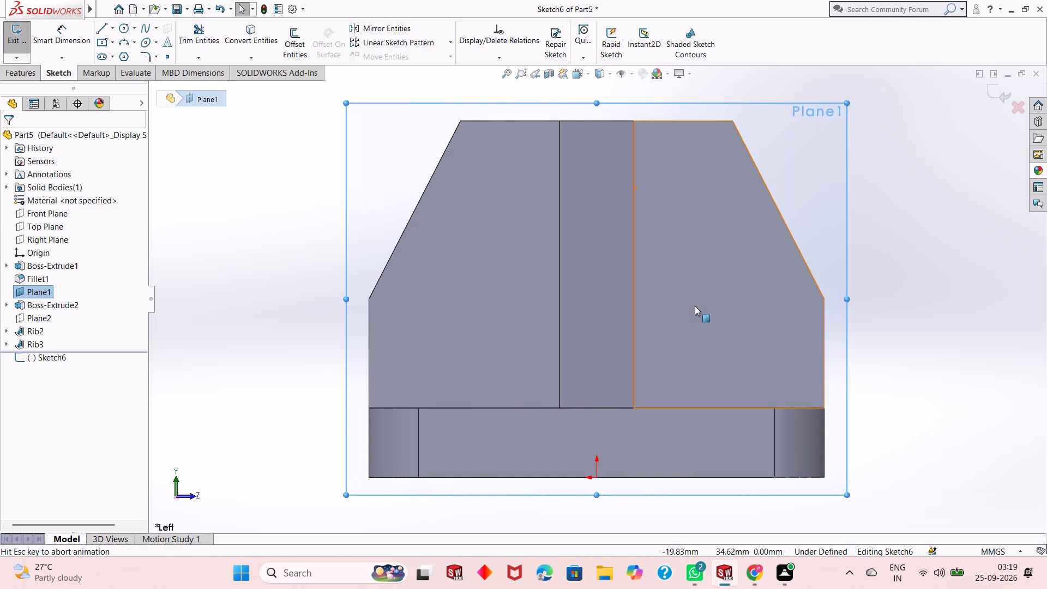
pyautogui.press('Escape')
pyautogui.scroll(1, 654, 296)
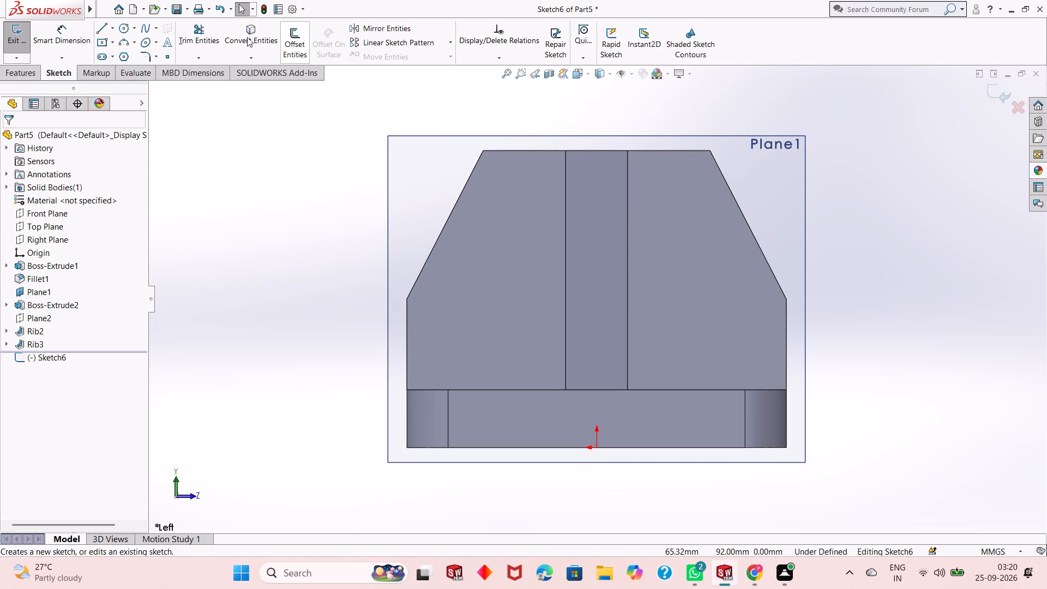
pyautogui.click(124, 27)
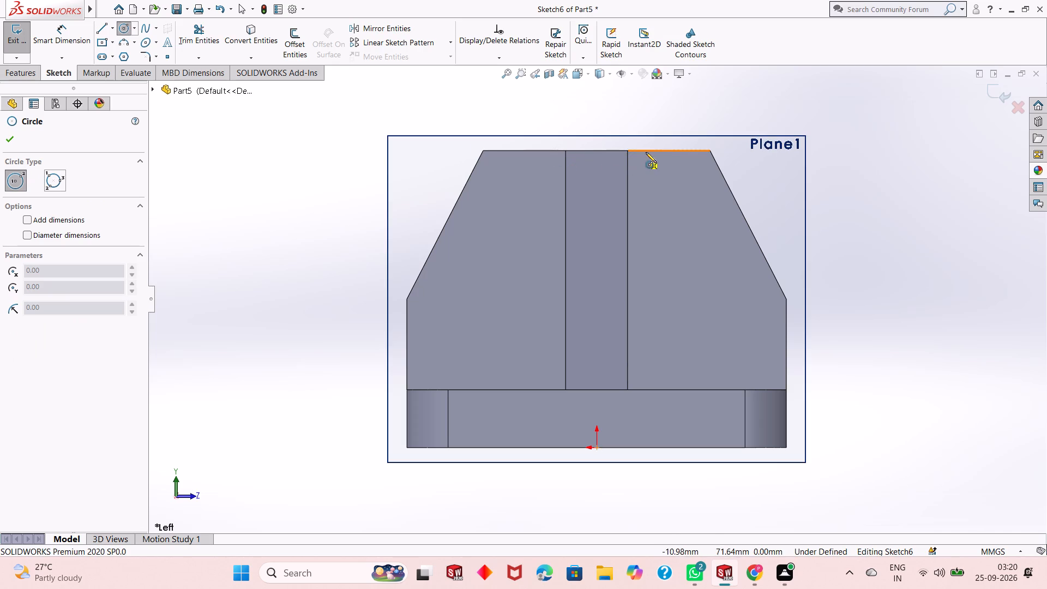
pyautogui.click(598, 151)
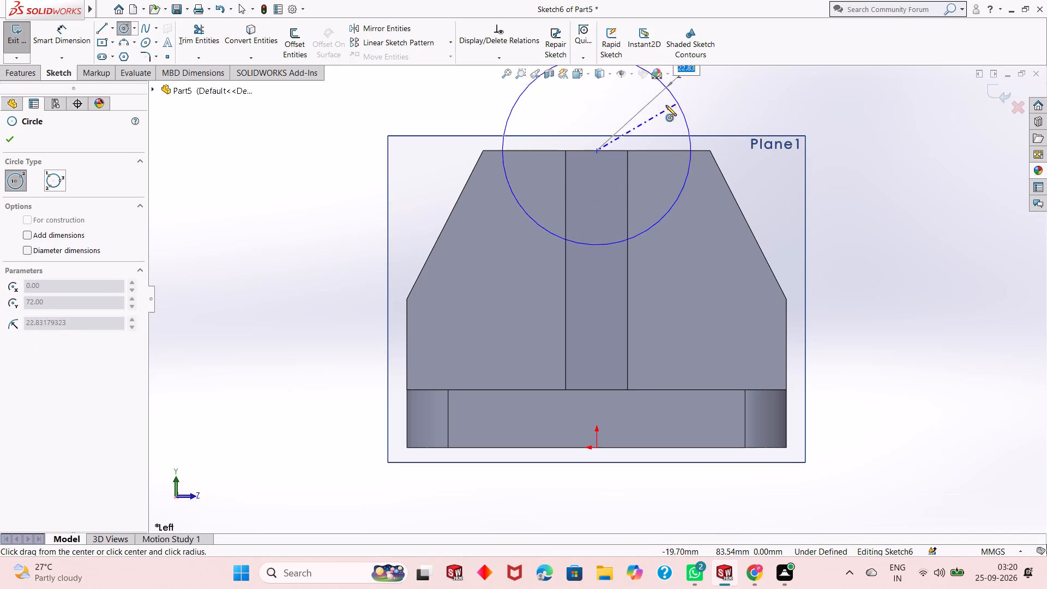
pyautogui.click(665, 106)
pyautogui.scroll(2, 684, 167)
pyautogui.moveTo(738, 167); pyautogui.dragTo(731, 176, button='middle')
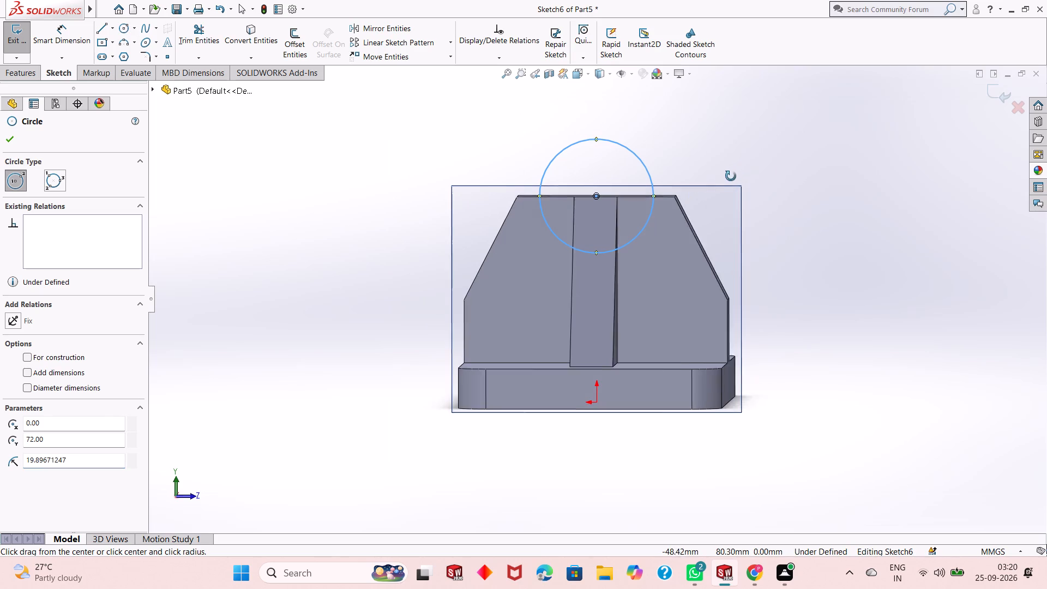
pyautogui.moveTo(731, 176); pyautogui.dragTo(723, 185, button='middle')
pyautogui.press('Escape')
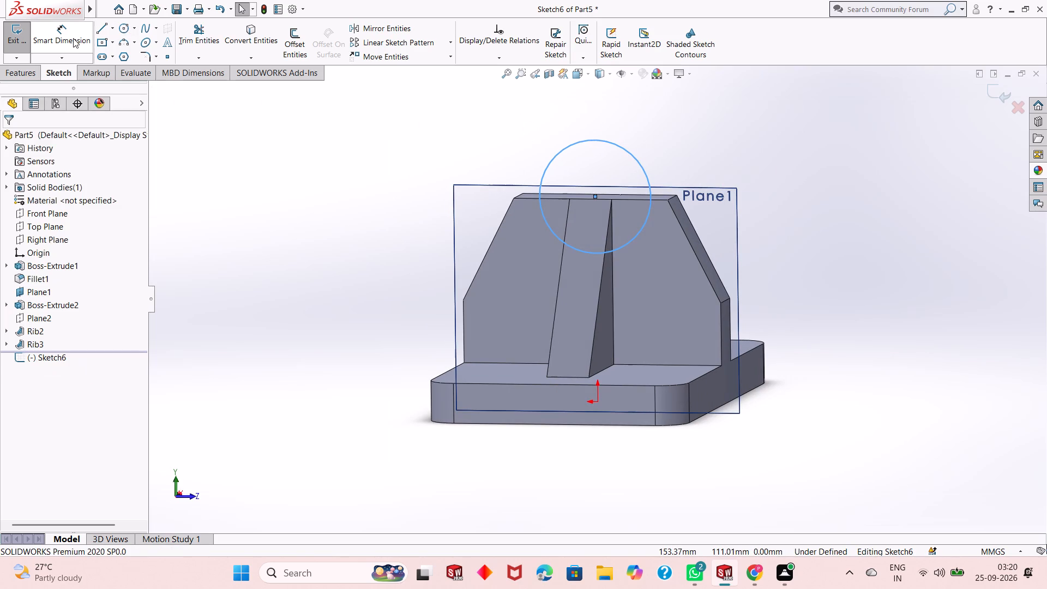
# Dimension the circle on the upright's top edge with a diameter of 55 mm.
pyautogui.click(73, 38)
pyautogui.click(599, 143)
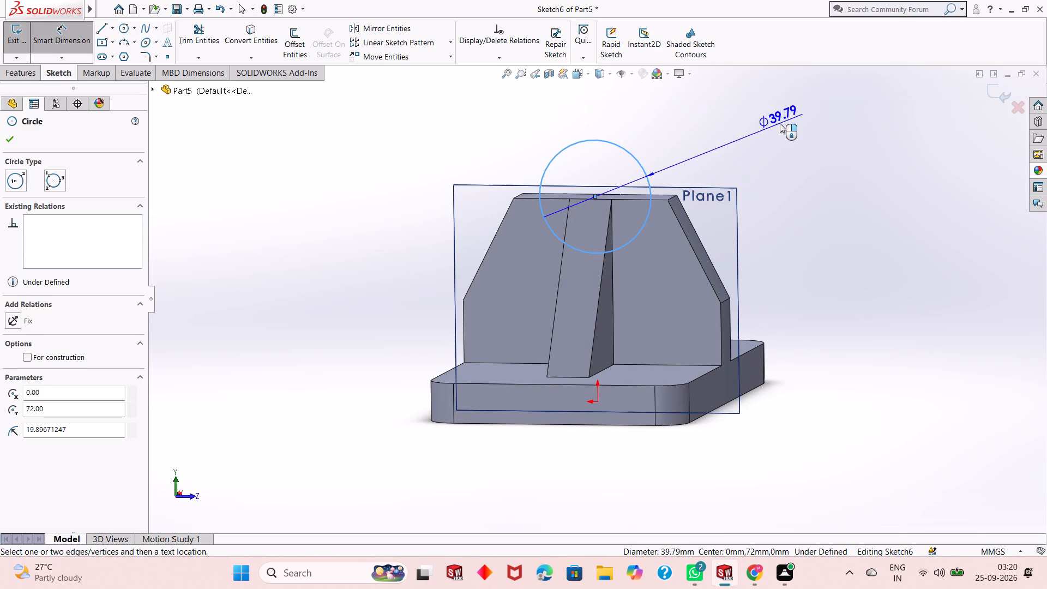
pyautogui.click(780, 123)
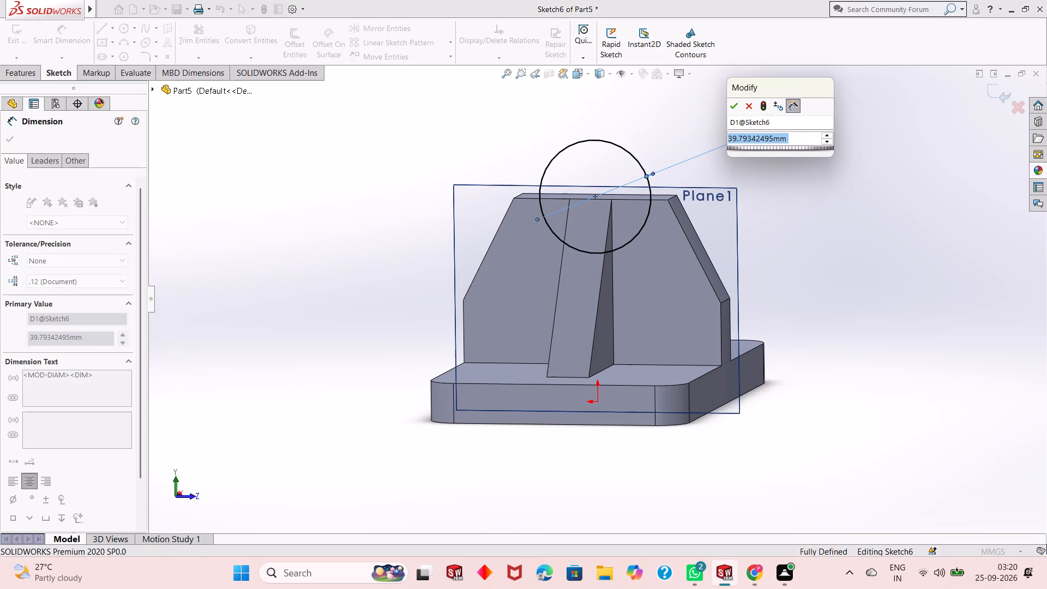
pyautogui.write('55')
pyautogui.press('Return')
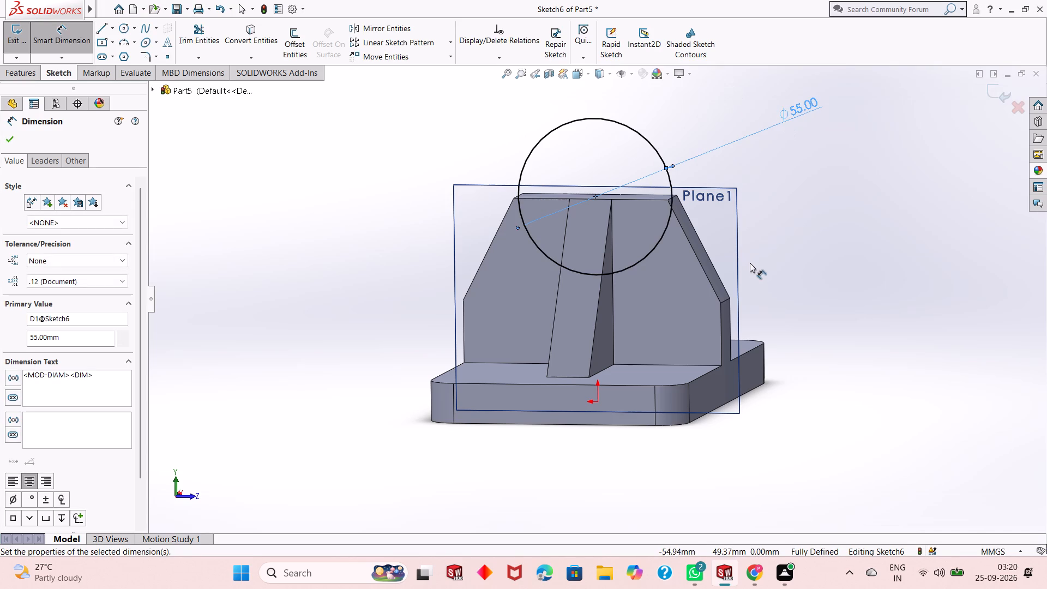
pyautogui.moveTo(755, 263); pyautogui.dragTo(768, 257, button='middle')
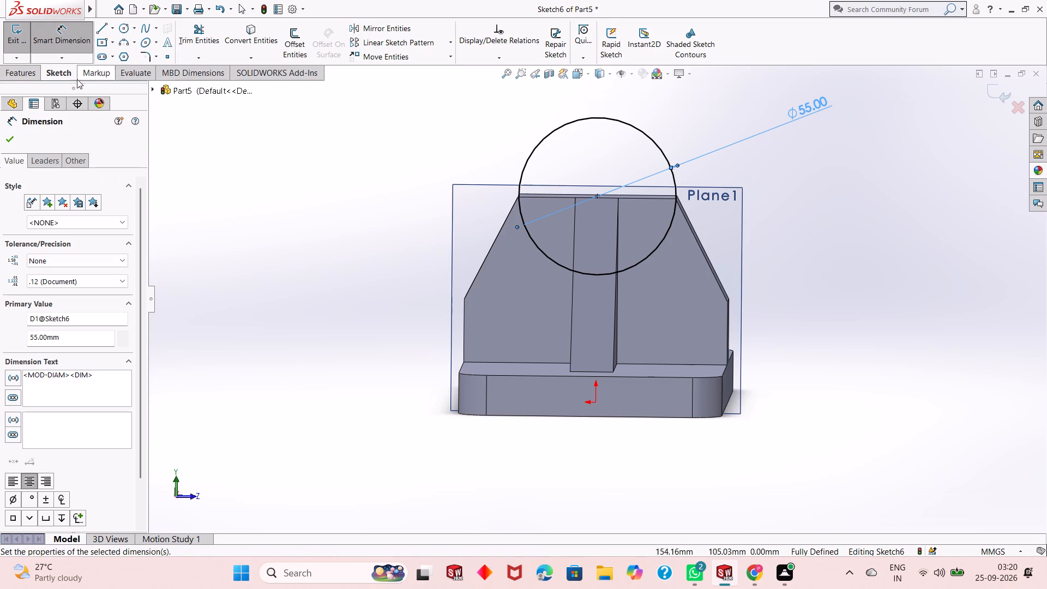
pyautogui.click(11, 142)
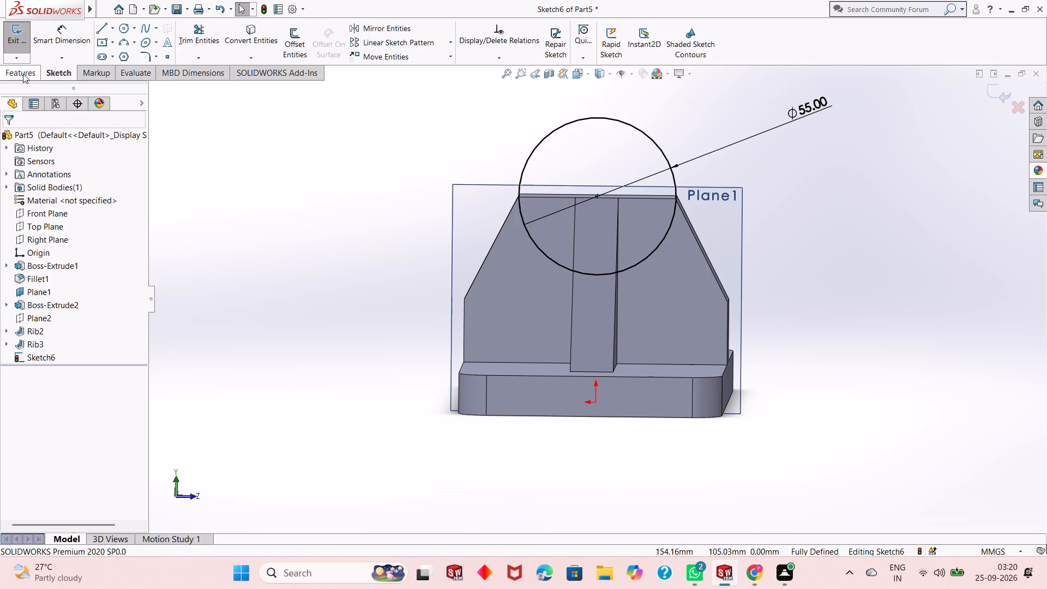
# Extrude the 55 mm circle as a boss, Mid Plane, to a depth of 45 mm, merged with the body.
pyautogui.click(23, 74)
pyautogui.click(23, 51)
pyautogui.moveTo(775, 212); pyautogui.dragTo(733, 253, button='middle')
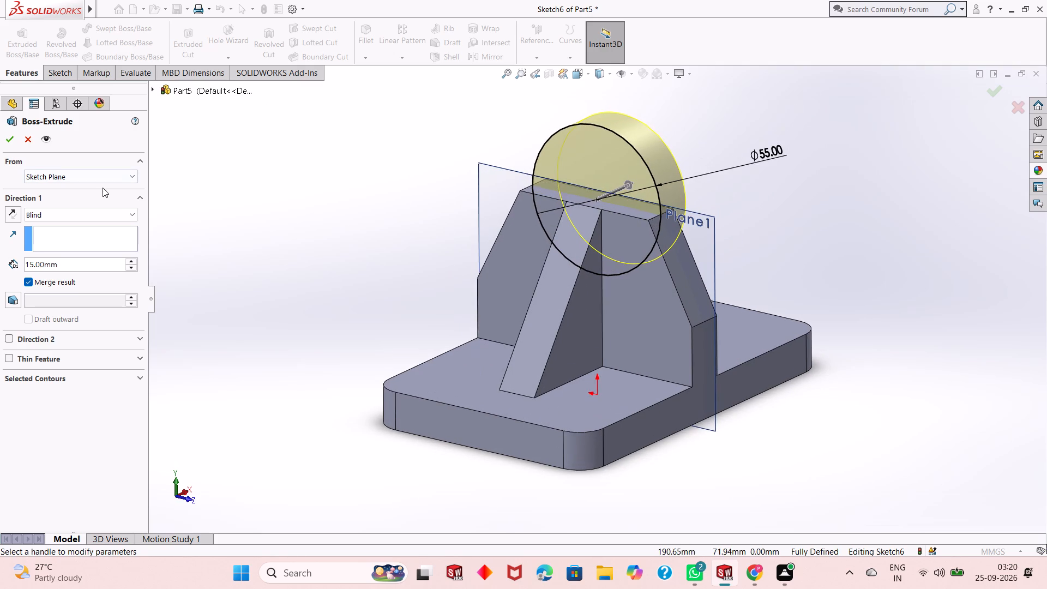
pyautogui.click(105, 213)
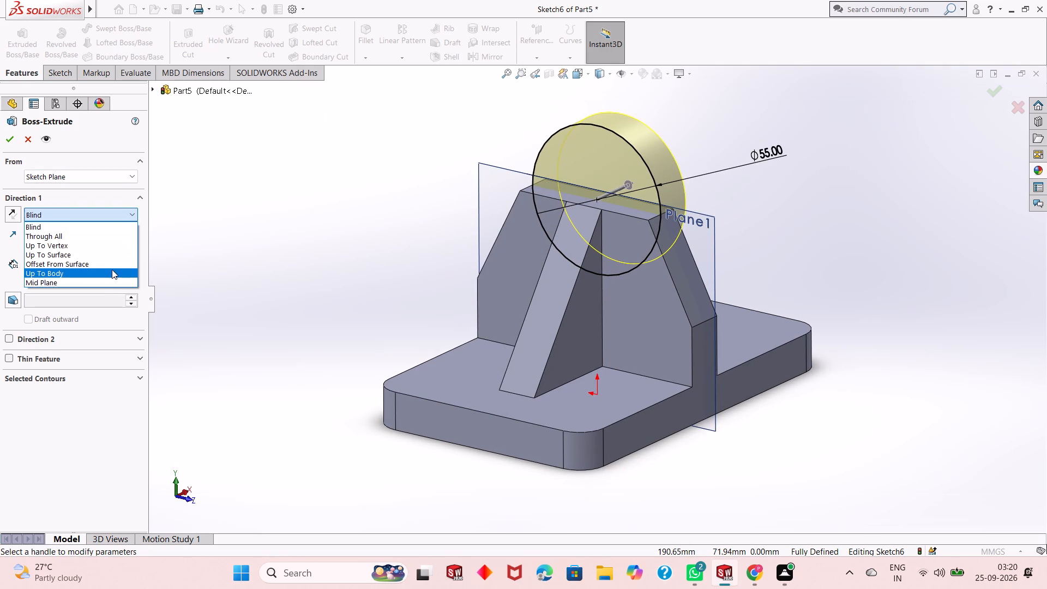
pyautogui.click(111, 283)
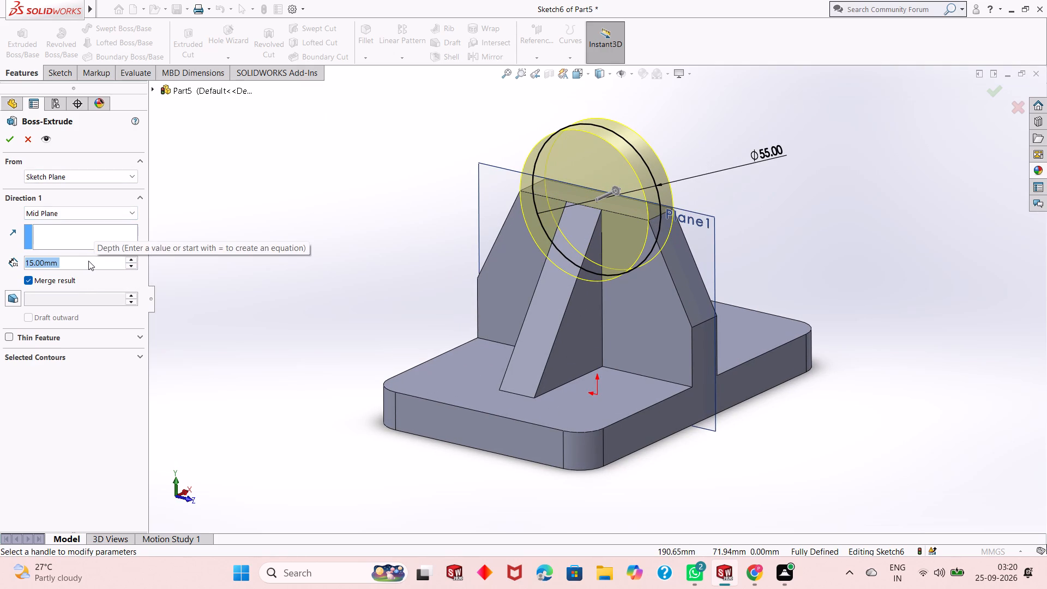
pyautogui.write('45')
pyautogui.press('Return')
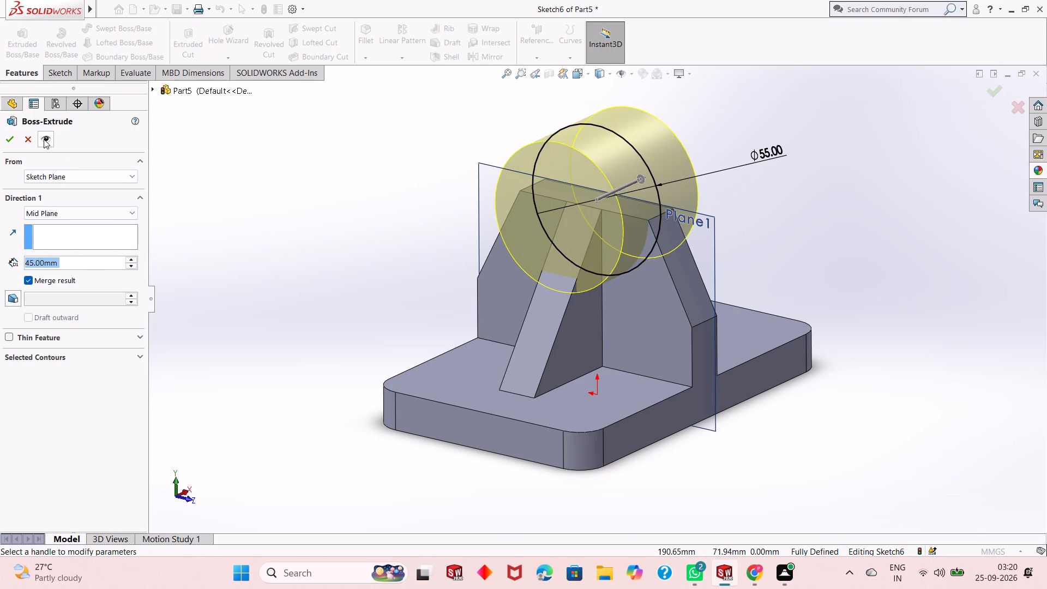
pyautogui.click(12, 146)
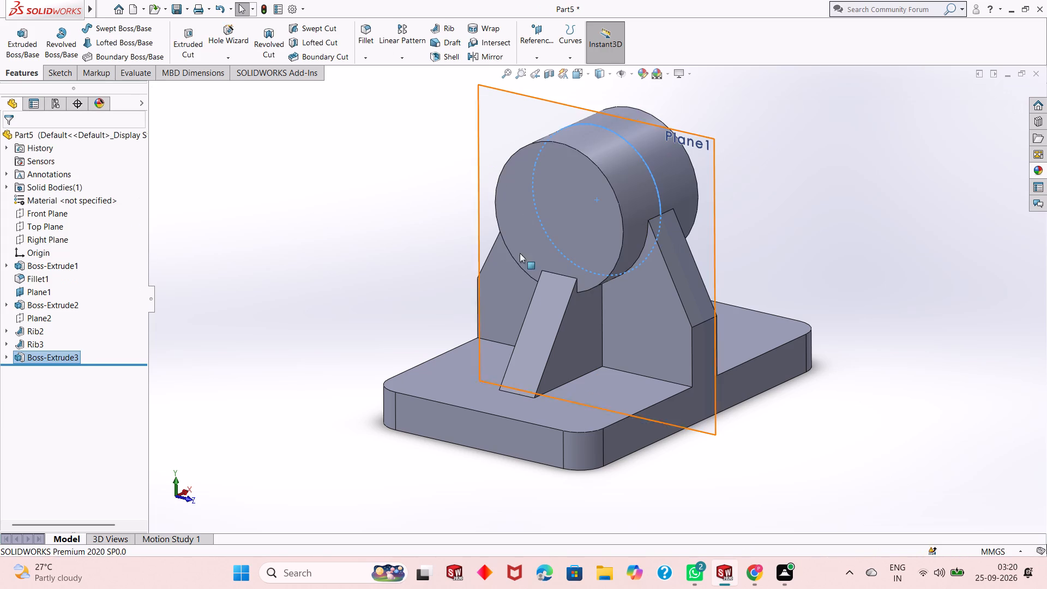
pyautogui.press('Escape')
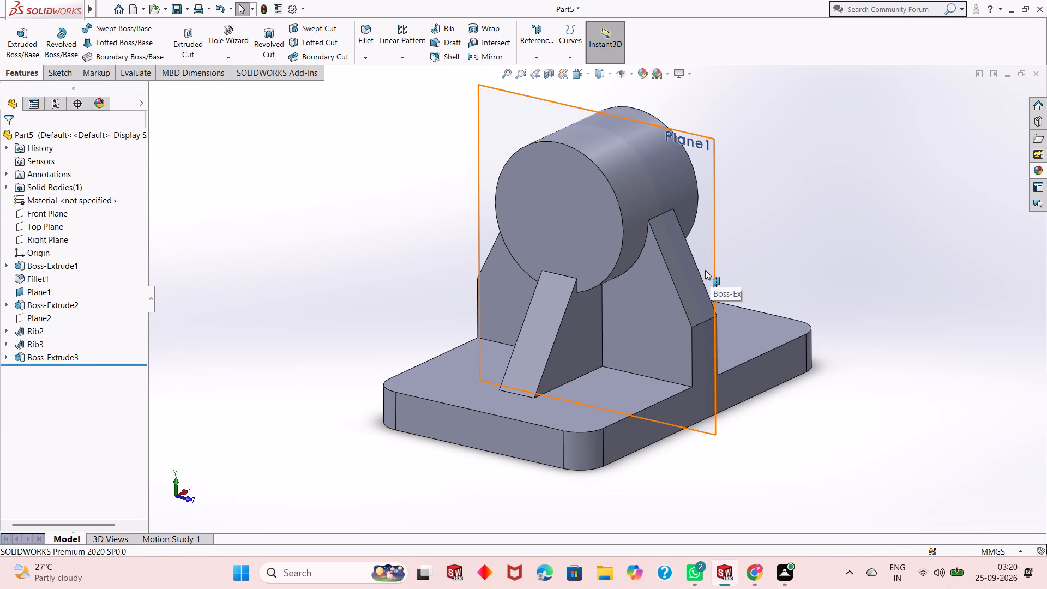
# Undo the cylindrical boss, its circle sketch and both ribs with their sketch, going back to the plain upright and Plane2.
pyautogui.moveTo(750, 277); pyautogui.dragTo(689, 238, button='middle')
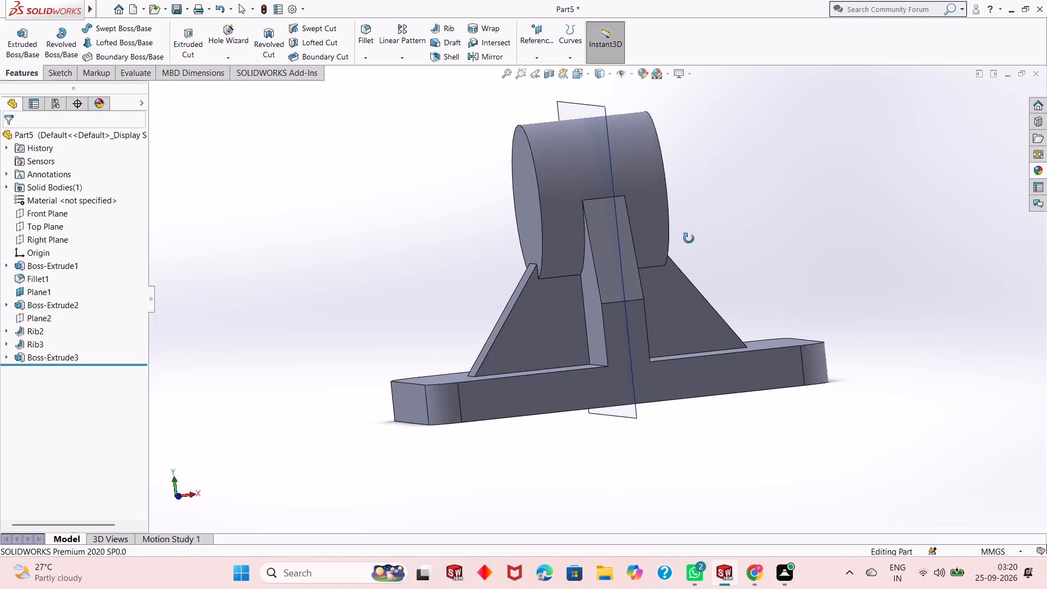
pyautogui.moveTo(689, 238); pyautogui.dragTo(705, 246, button='middle')
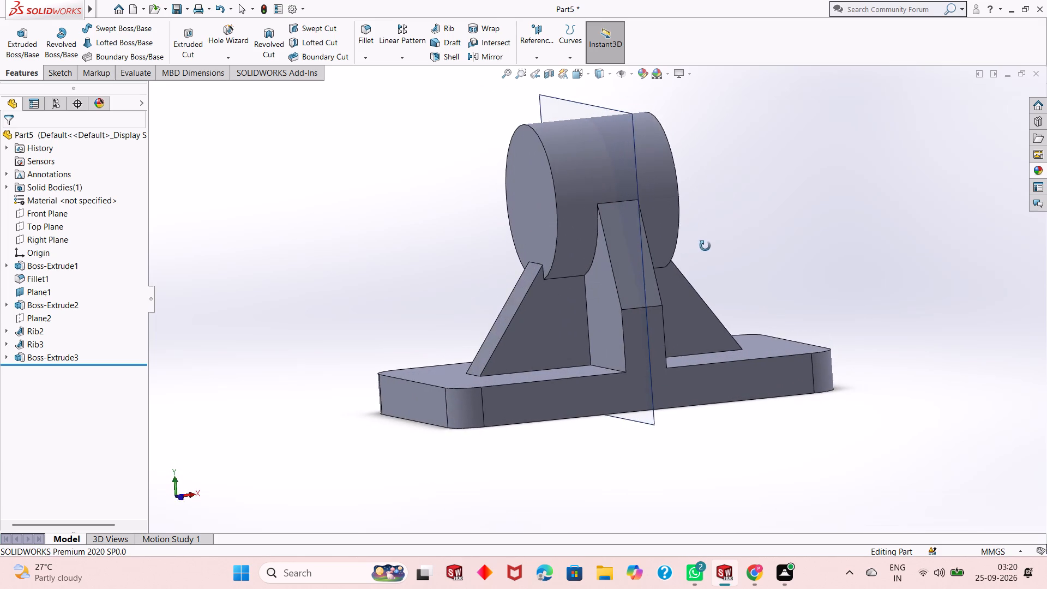
pyautogui.moveTo(705, 246); pyautogui.dragTo(723, 243, button='middle')
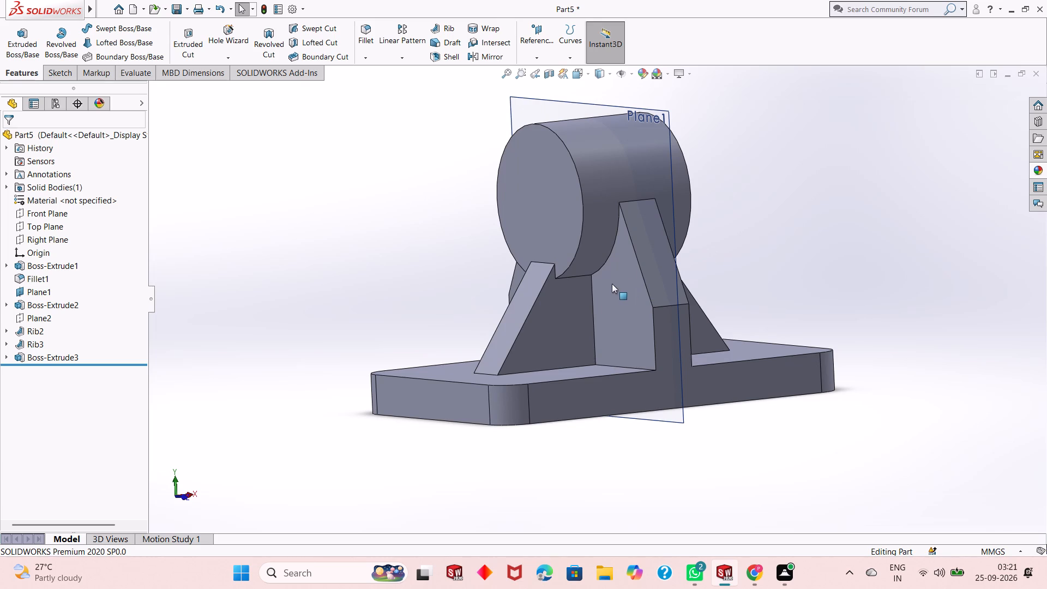
pyautogui.moveTo(589, 256); pyautogui.dragTo(595, 284, button='middle')
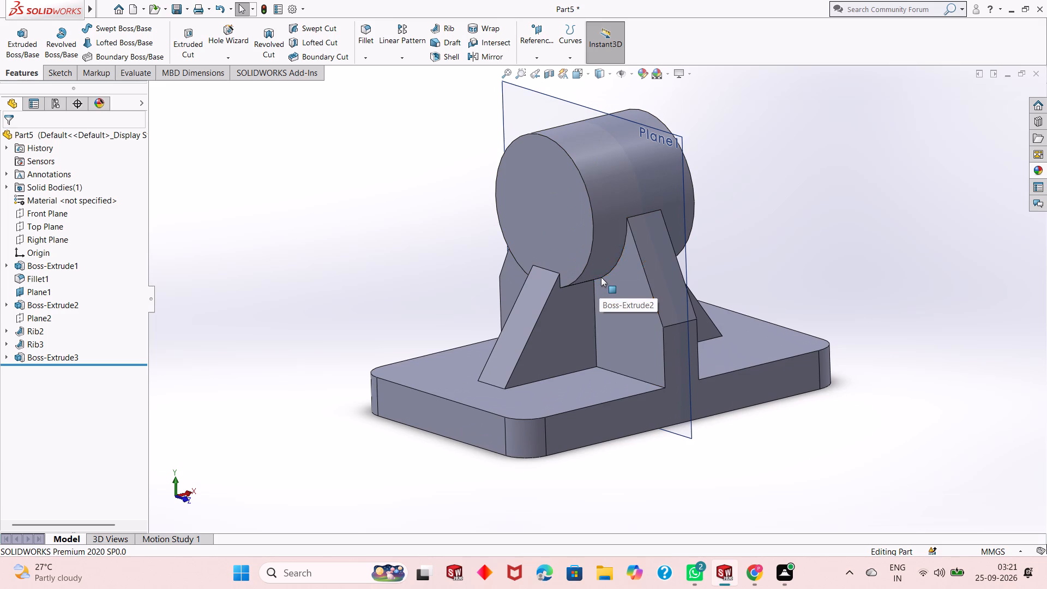
pyautogui.moveTo(802, 250); pyautogui.dragTo(791, 250, button='middle')
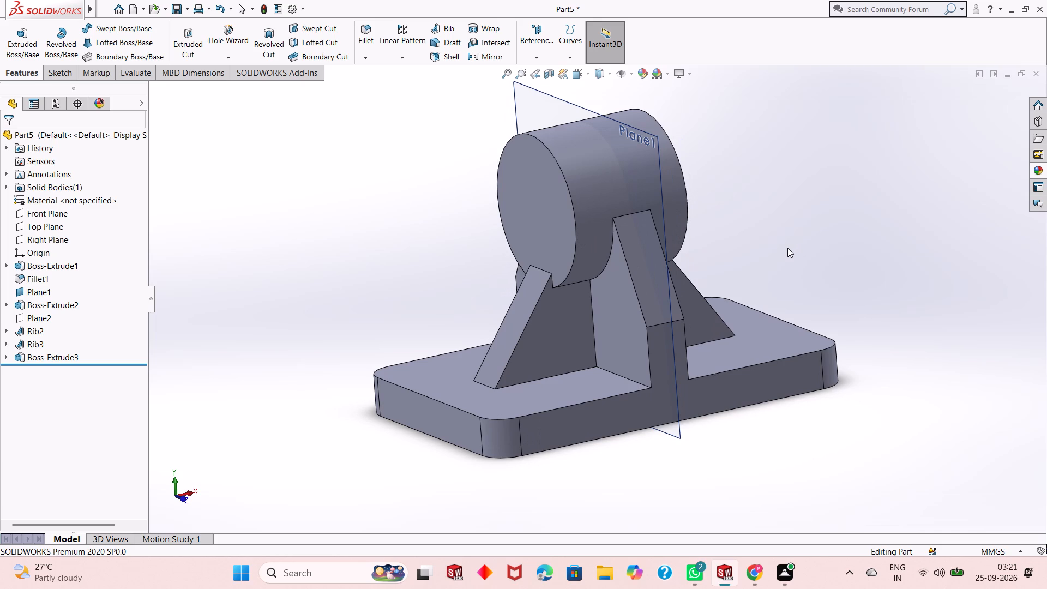
pyautogui.hotkey('ctrl', 'z')
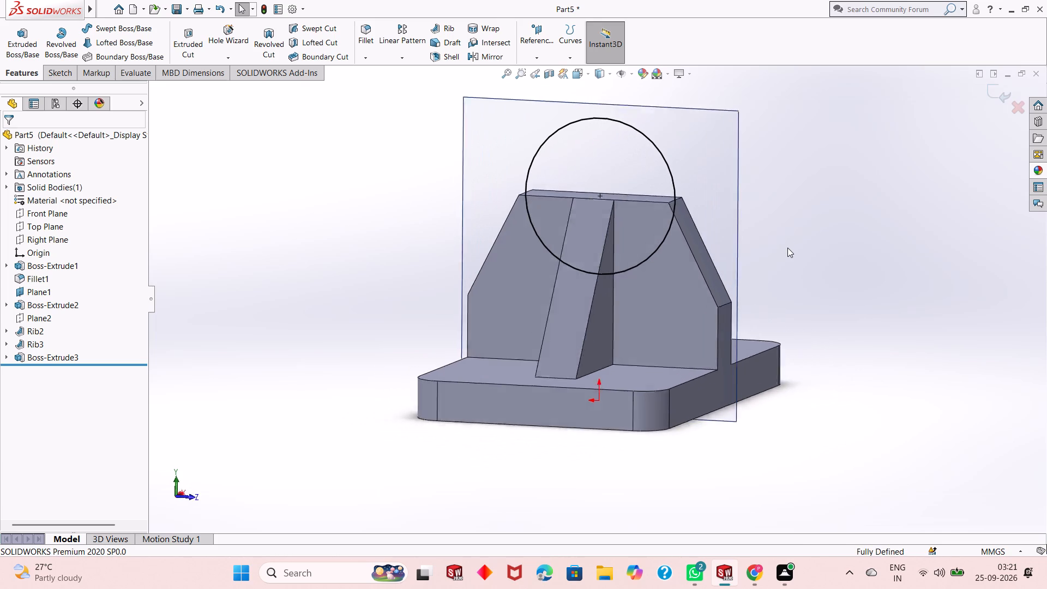
pyautogui.hotkey('ctrl', 'z')
pyautogui.hotkey('ctrl', 'z')
pyautogui.hotkey('ctrl', 'z')
pyautogui.hotkey('ctrl', 'z')
pyautogui.hotkey('ctrl', 'z')
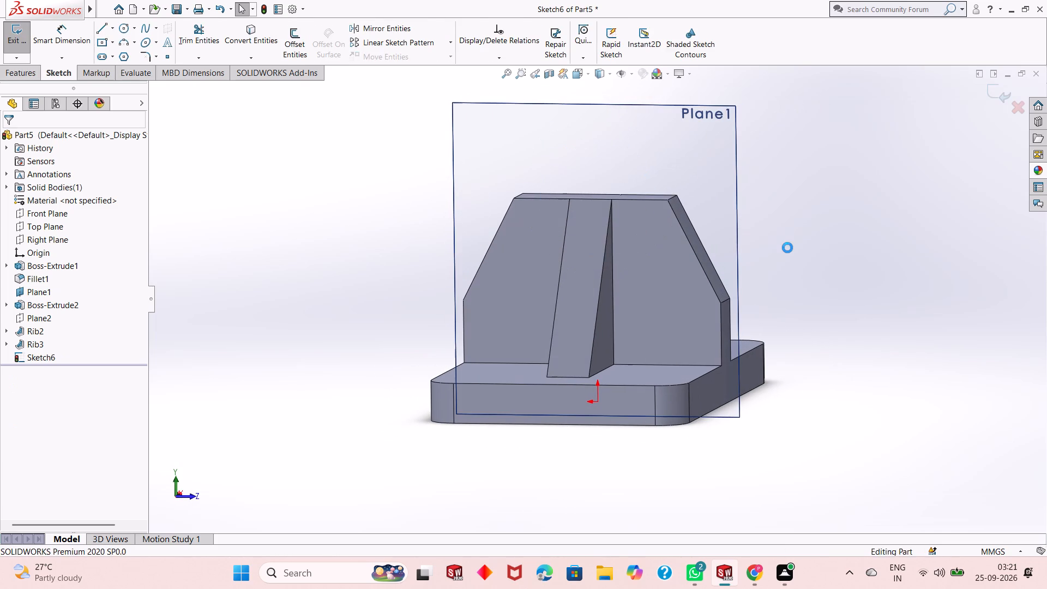
pyautogui.hotkey('ctrl', 'z')
pyautogui.hotkey('ctrl', 'z')
pyautogui.hotkey('ctrl', 'z')
pyautogui.hotkey('ctrl', 'z')
pyautogui.hotkey('ctrl', 'z')
pyautogui.hotkey('ctrl', 'z')
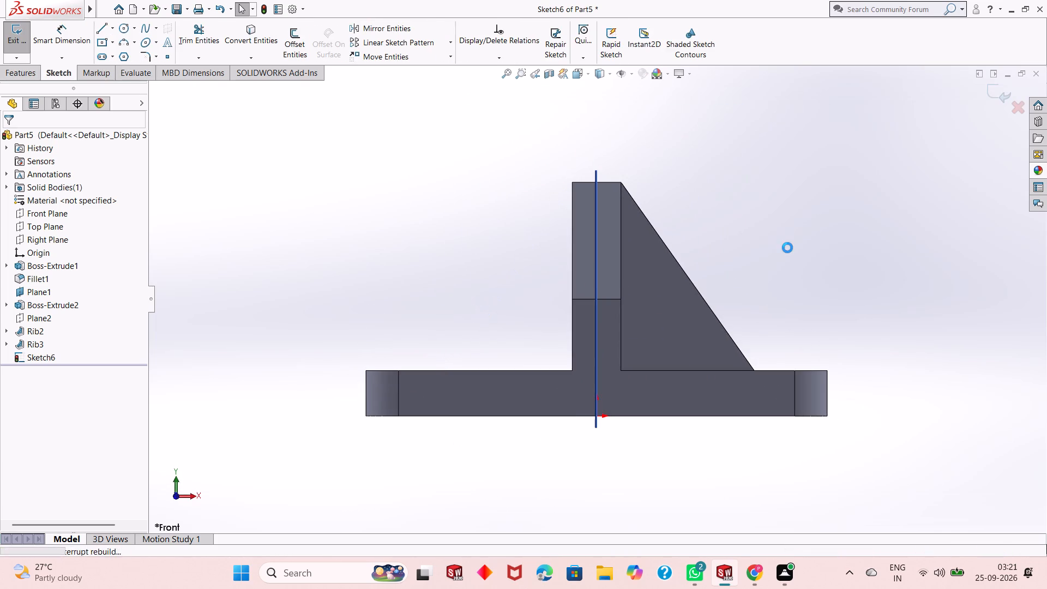
pyautogui.hotkey('ctrl', 'z')
pyautogui.hotkey('ctrl', 'z')
pyautogui.hotkey('ctrl', 'z')
pyautogui.hotkey('ctrl', 'z')
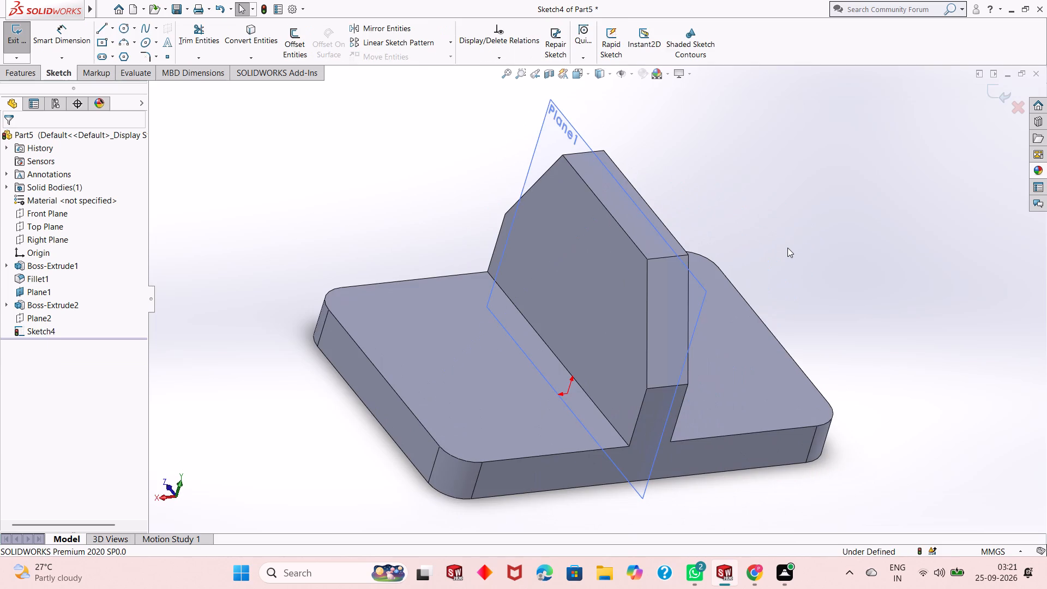
pyautogui.hotkey('ctrl', 'z')
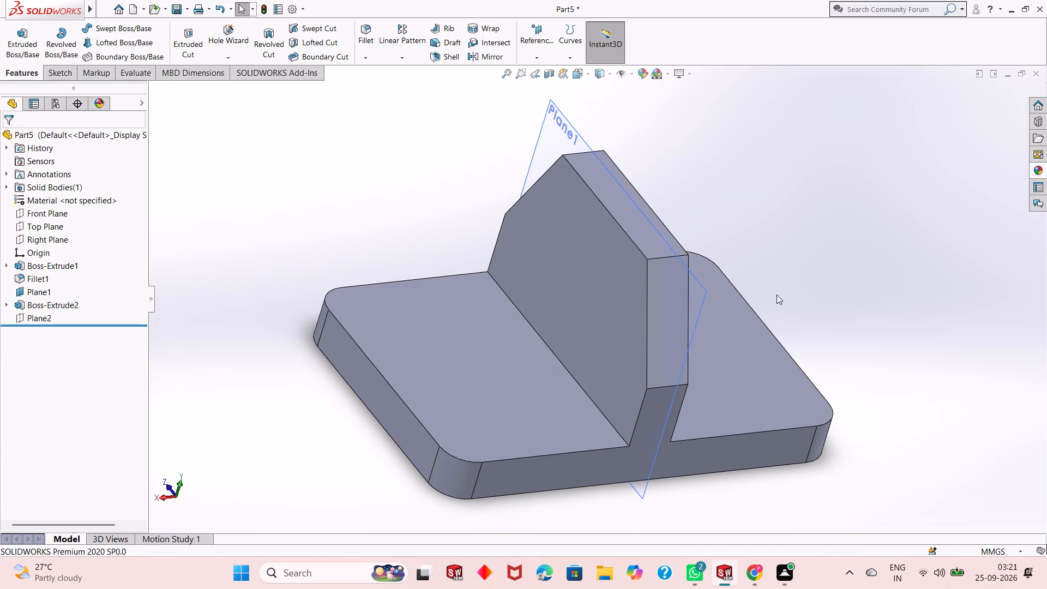
# On Plane1, sketch a circle about 44 mm in diameter centred on the midpoint of the upright's top edge.
pyautogui.moveTo(775, 356); pyautogui.dragTo(819, 266, button='middle')
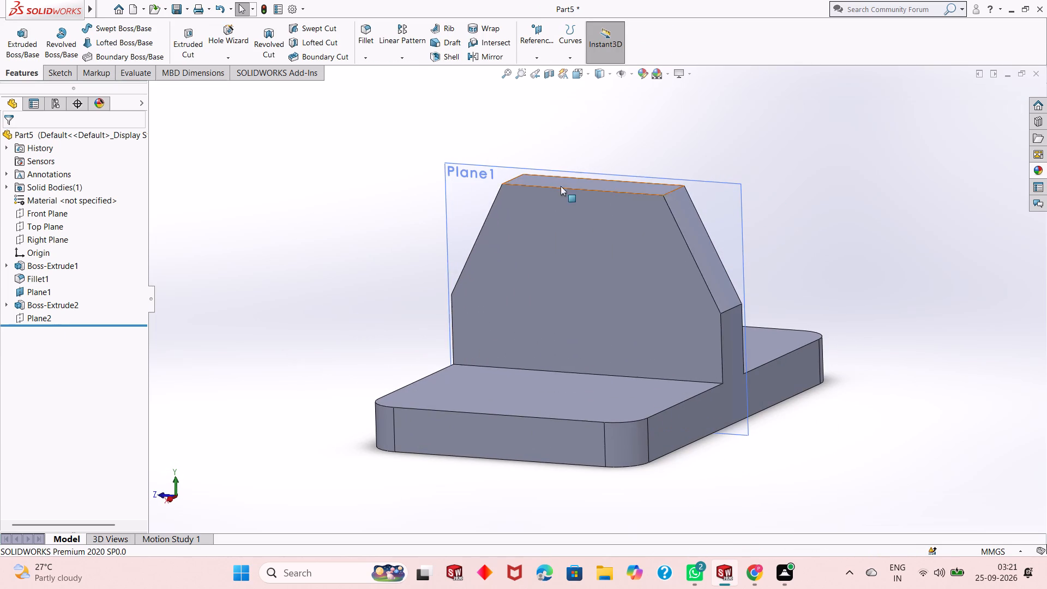
pyautogui.click(462, 185)
pyautogui.click(513, 153)
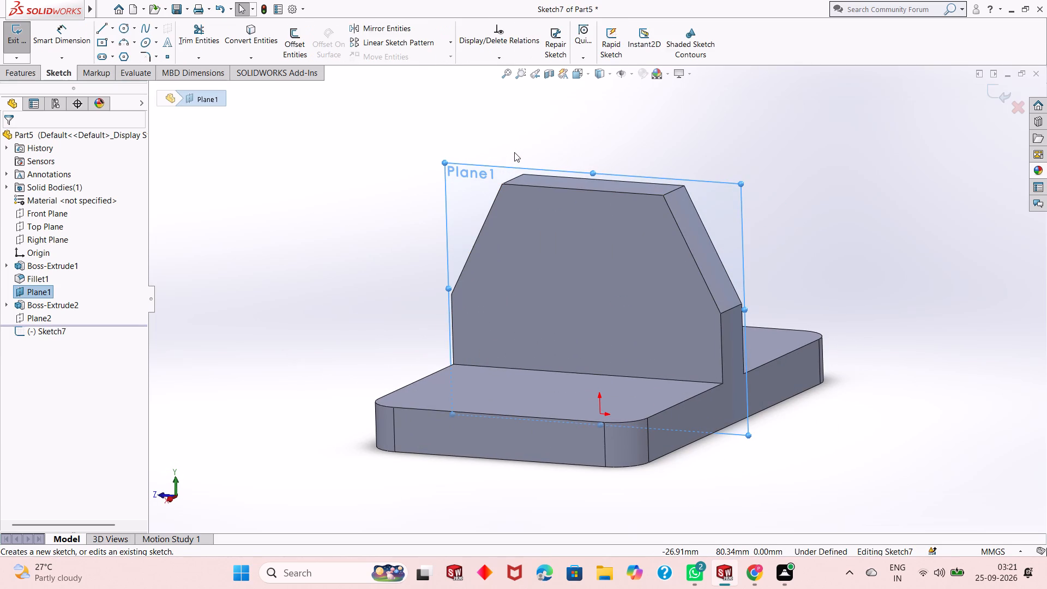
pyautogui.hotkey('ctrl', '8')
pyautogui.press('Escape')
pyautogui.scroll(2, 544, 209)
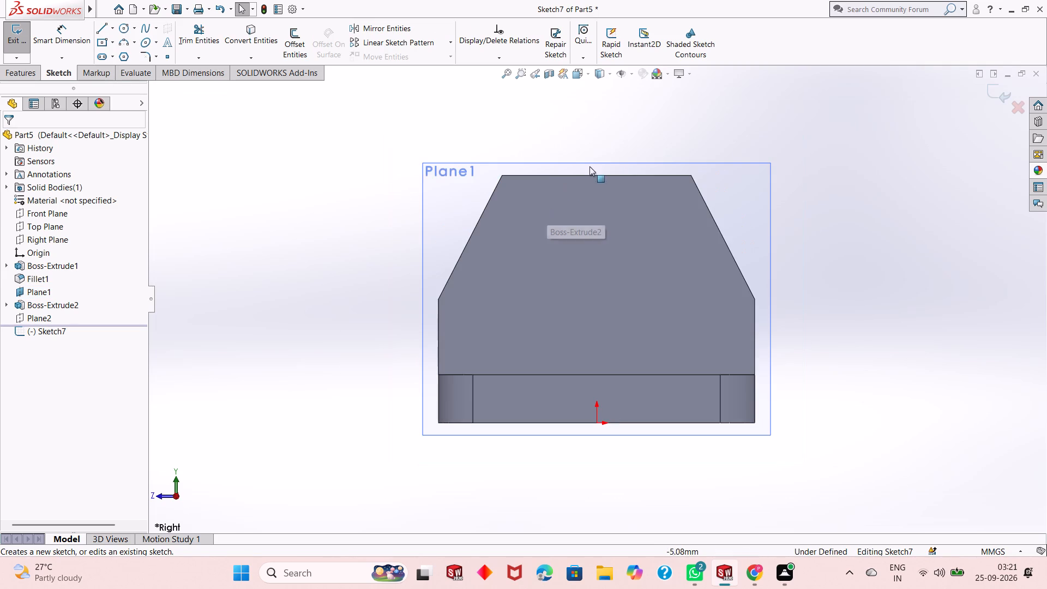
pyautogui.scroll(1, 661, 148)
pyautogui.scroll(-1, 684, 147)
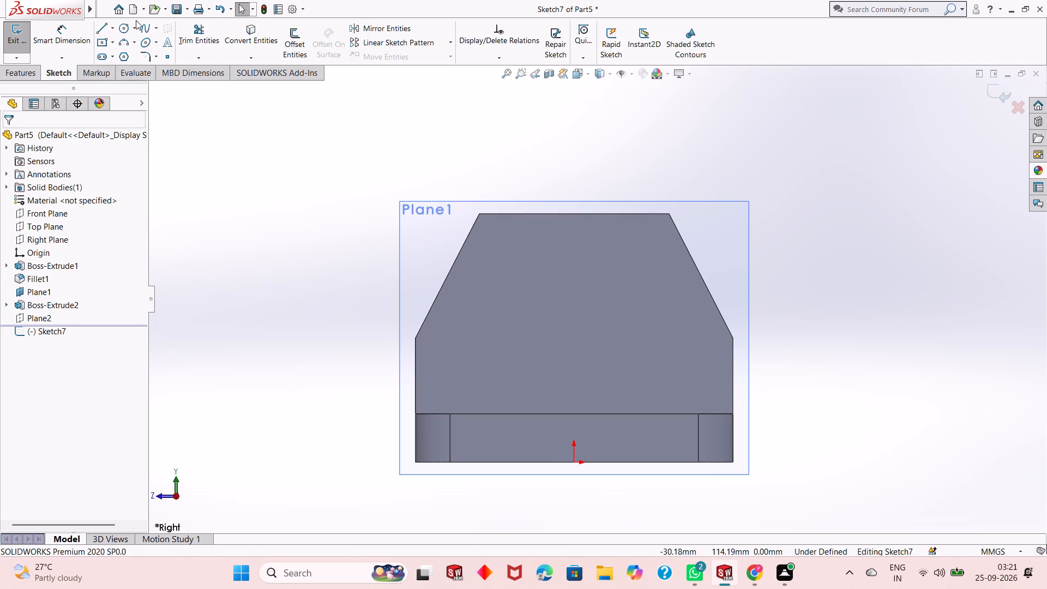
pyautogui.click(124, 29)
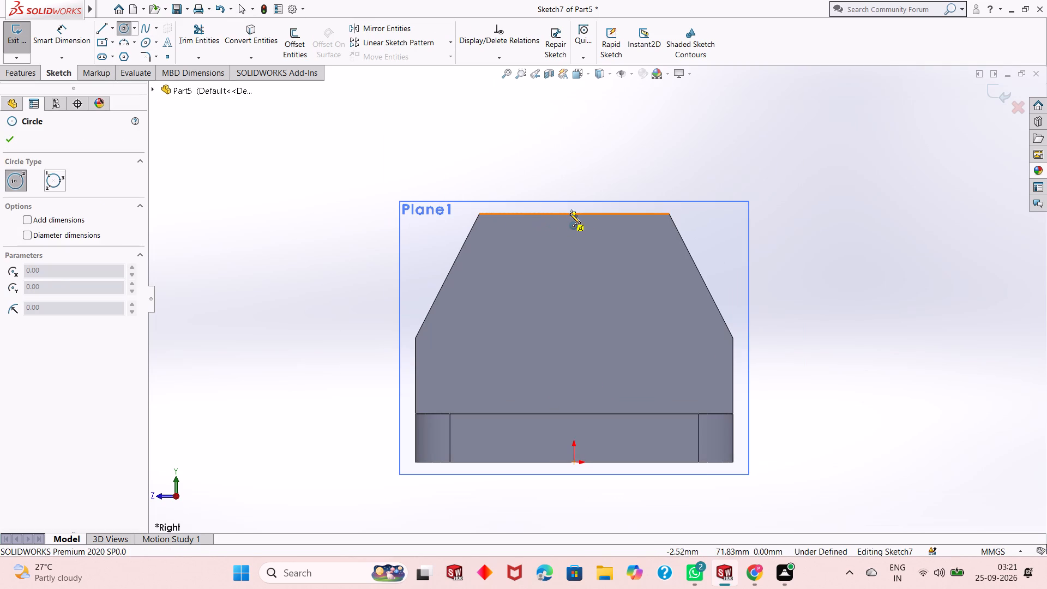
pyautogui.click(574, 213)
pyautogui.click(627, 158)
pyautogui.press('Escape')
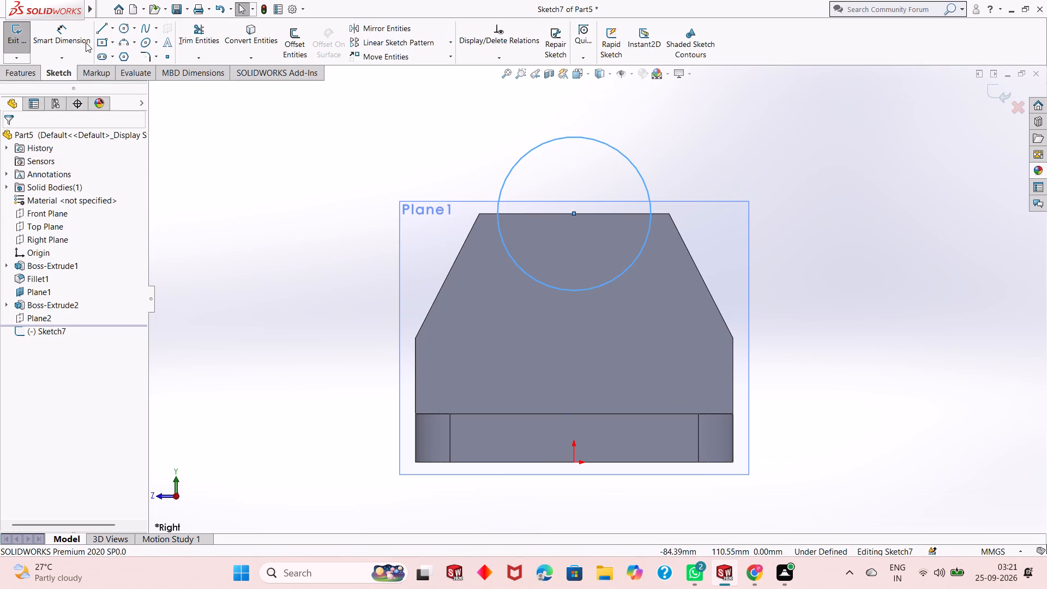
# Dimension the circle with a diameter of 55 mm.
pyautogui.click(84, 38)
pyautogui.click(640, 167)
pyautogui.click(637, 170)
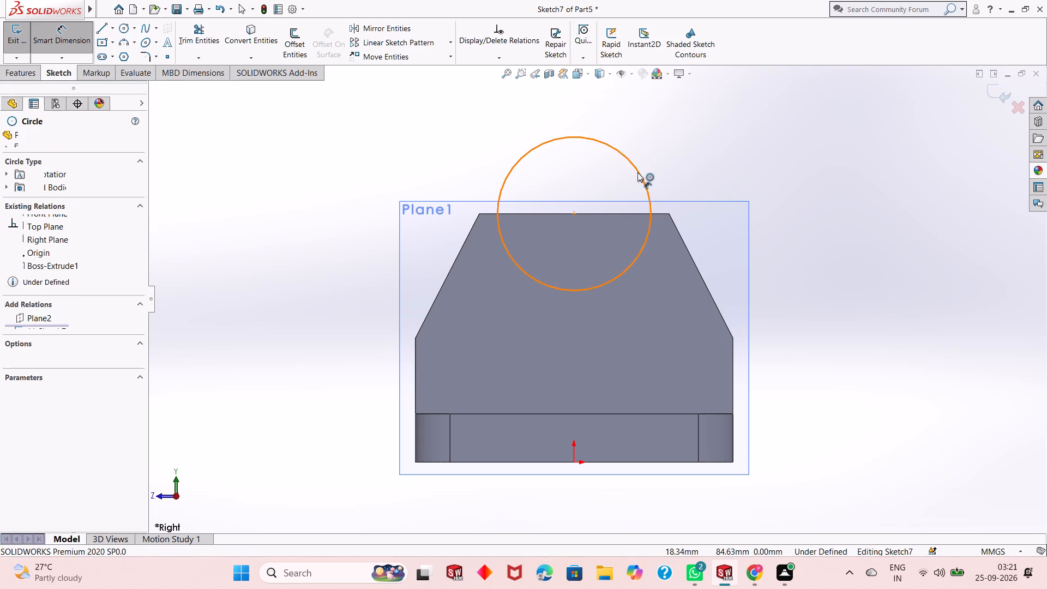
pyautogui.click(732, 139)
pyautogui.write('55')
pyautogui.press('Return')
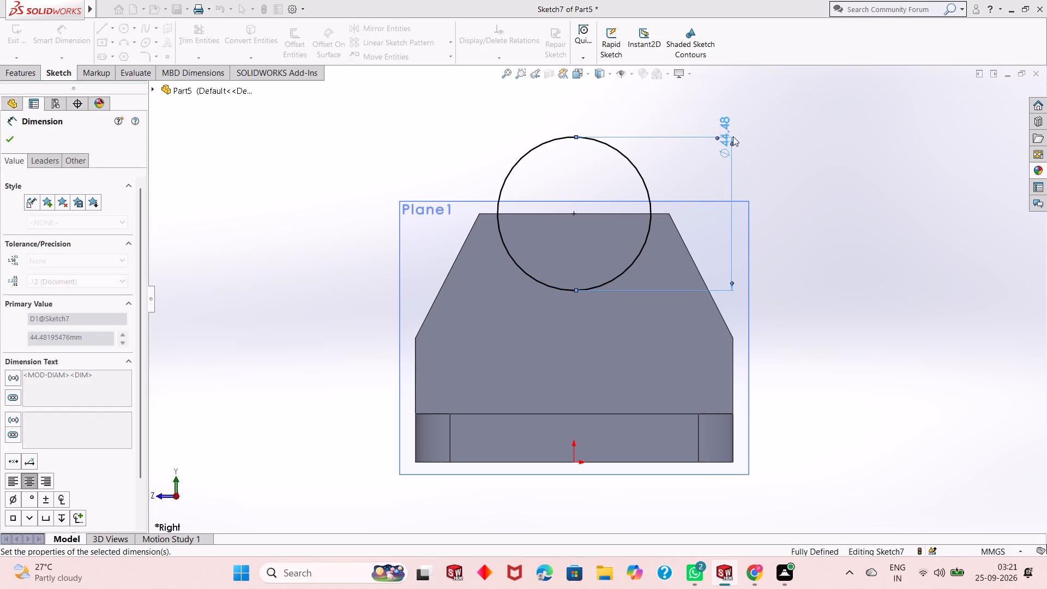
pyautogui.rightClick(767, 149)
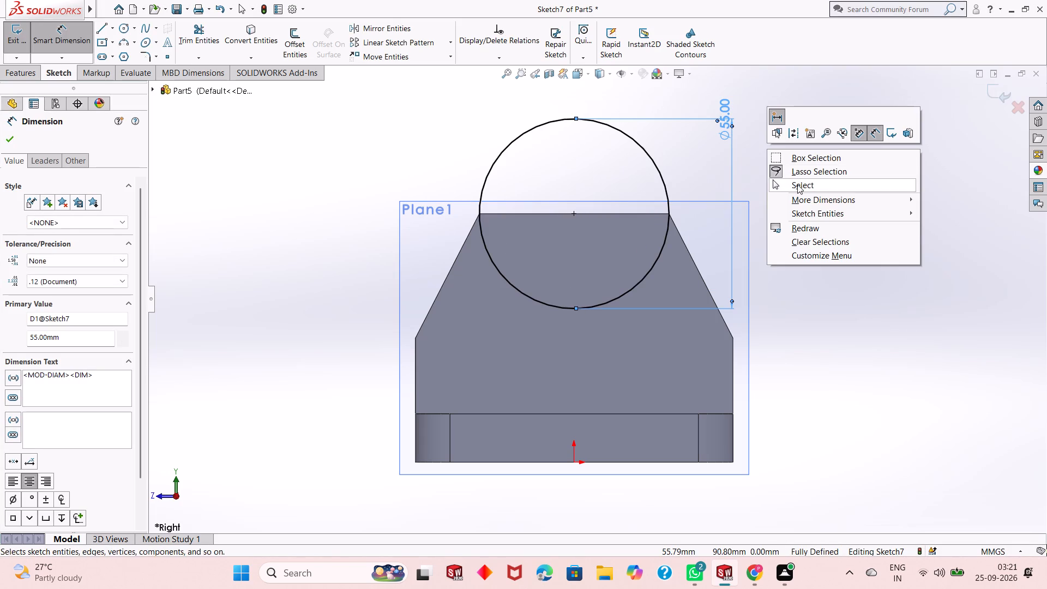
pyautogui.click(797, 185)
# Extrude the 55 mm circle as a boss, Mid Plane, to a depth of 45 mm, merged with the body.
pyautogui.scroll(1, 596, 277)
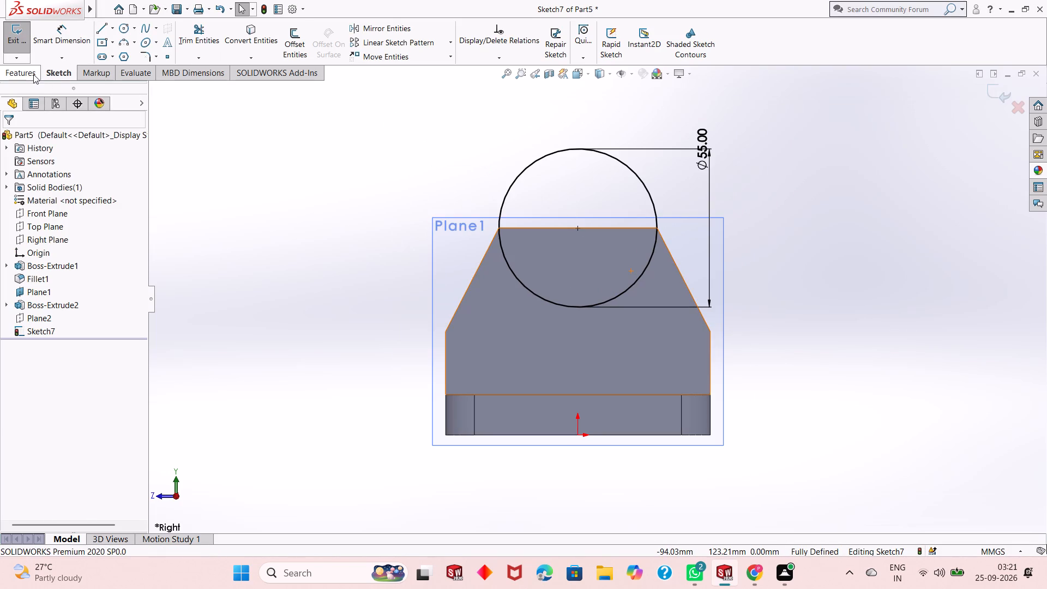
pyautogui.click(33, 74)
pyautogui.click(23, 47)
pyautogui.scroll(1, 611, 290)
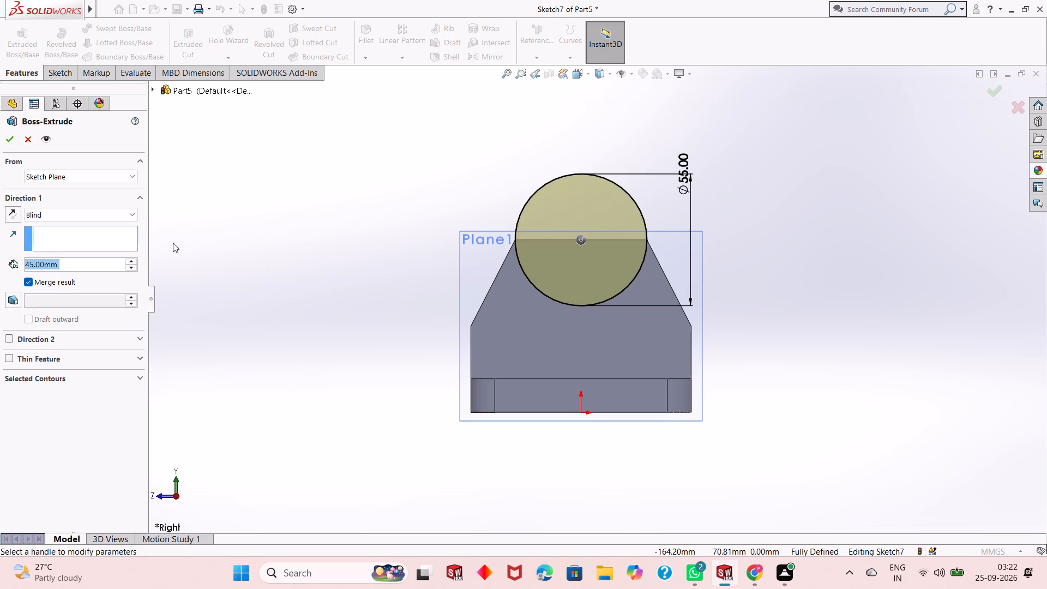
pyautogui.click(88, 215)
pyautogui.click(92, 284)
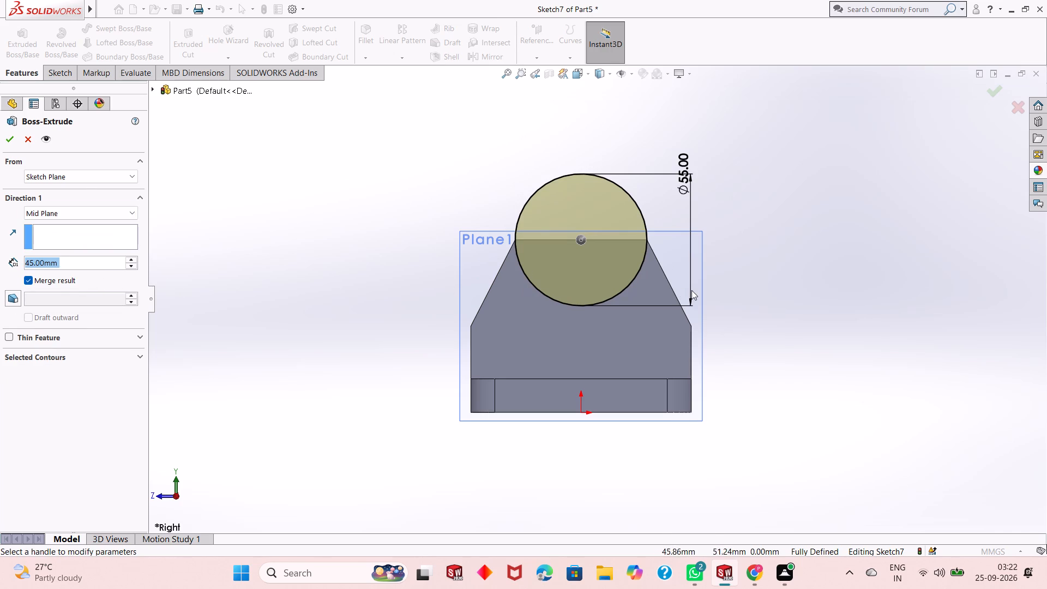
pyautogui.moveTo(691, 290); pyautogui.dragTo(651, 324, button='middle')
pyautogui.click(6, 145)
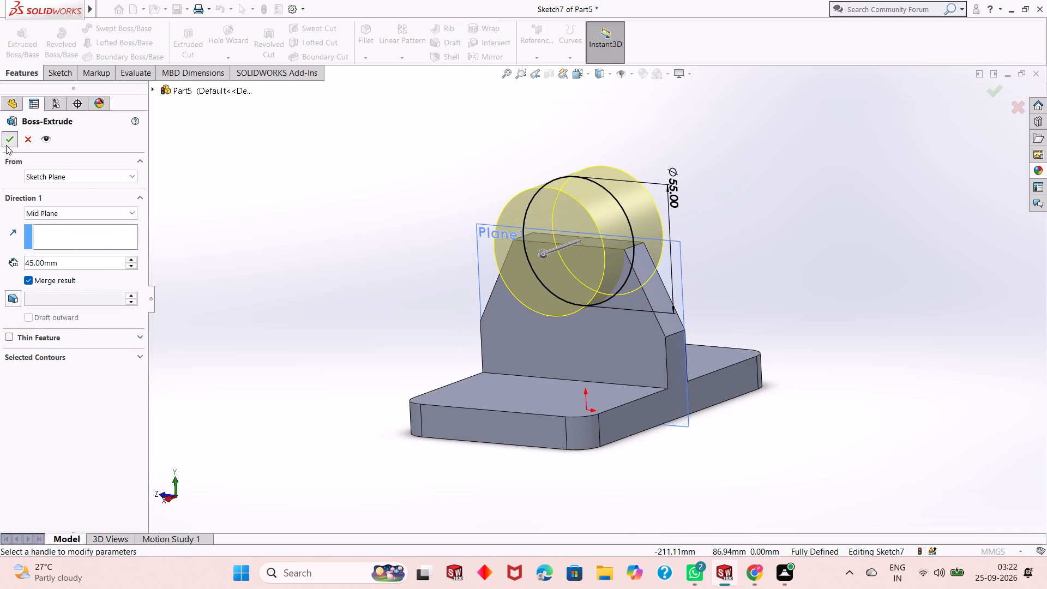
pyautogui.press('Escape')
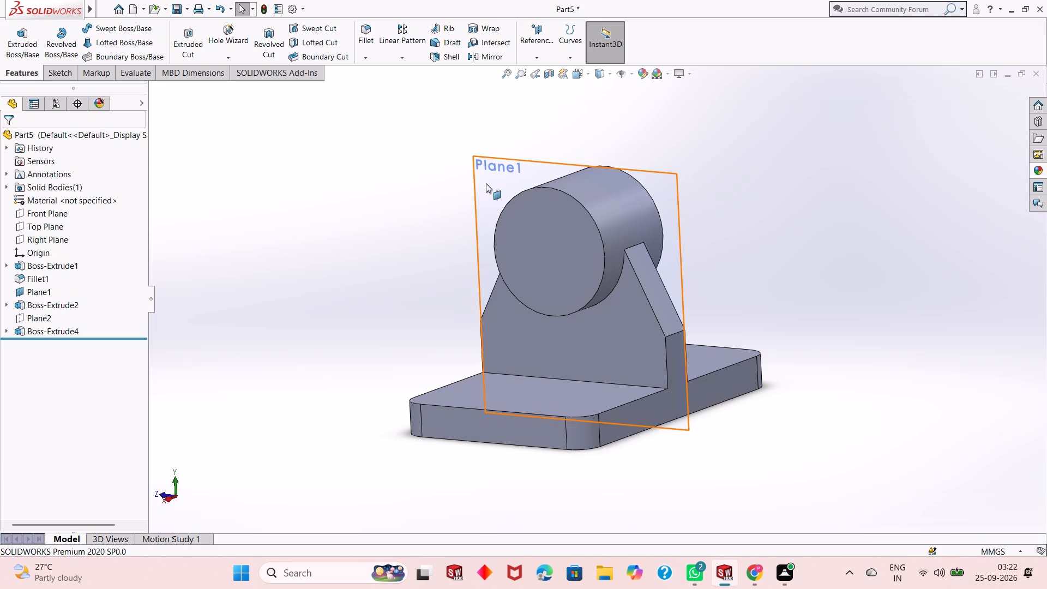
# Hide Plane1.
pyautogui.rightClick(486, 183)
pyautogui.click(532, 169)
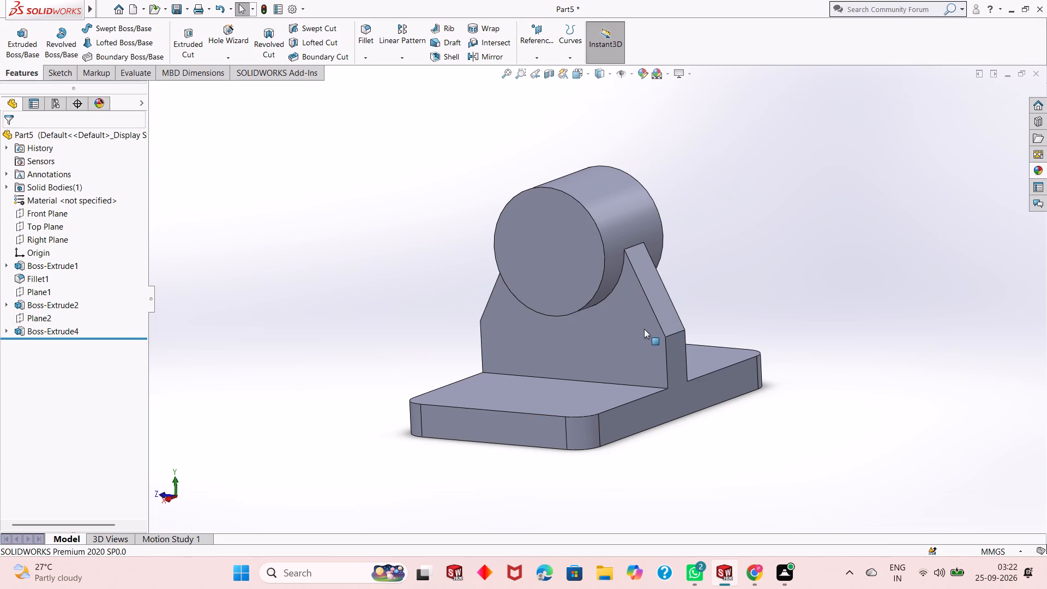
# On the upright's face, sketch a corner rectangle about 14 x 31 mm from the boss's lower edge down to the base's top edge.
pyautogui.moveTo(647, 320); pyautogui.dragTo(691, 260, button='middle')
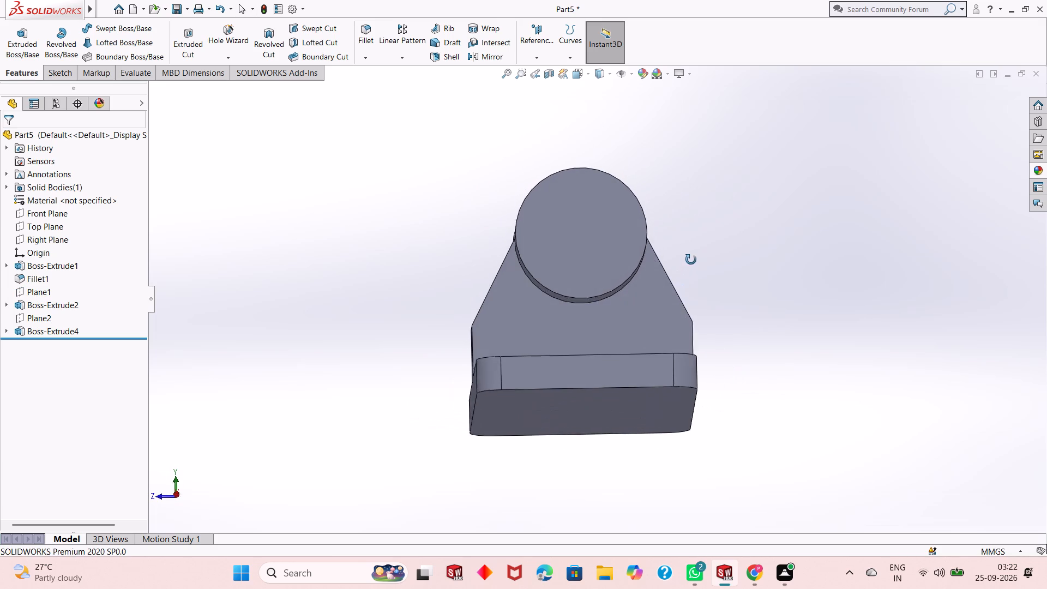
pyautogui.moveTo(691, 260); pyautogui.dragTo(691, 260, button='middle')
pyautogui.scroll(1, 616, 315)
pyautogui.moveTo(616, 316); pyautogui.dragTo(616, 334, button='middle')
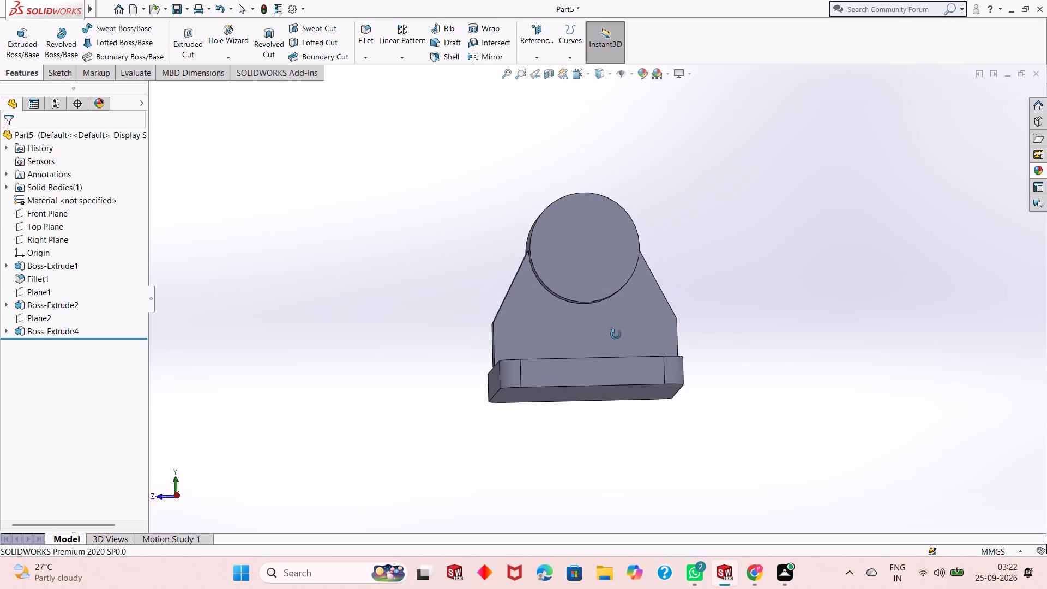
pyautogui.moveTo(616, 334); pyautogui.dragTo(614, 337, button='middle')
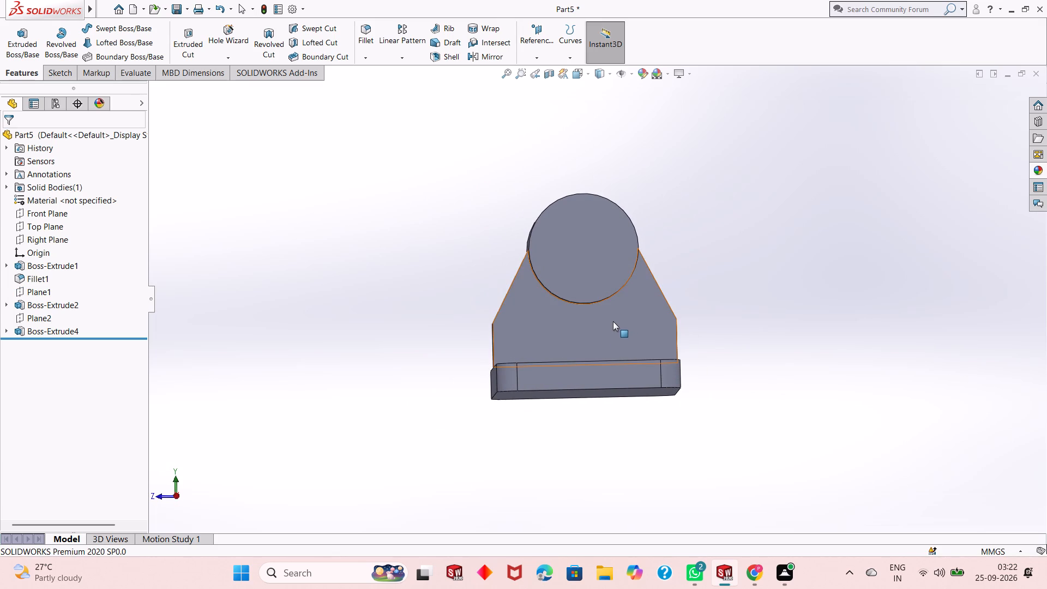
pyautogui.click(600, 315)
pyautogui.click(648, 281)
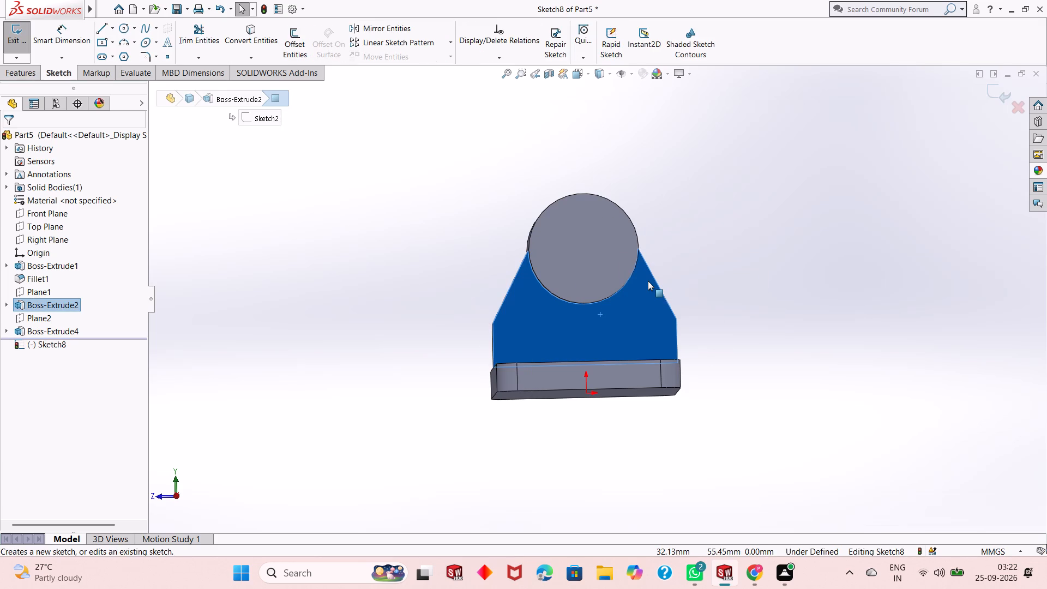
pyautogui.hotkey('ctrl', '8')
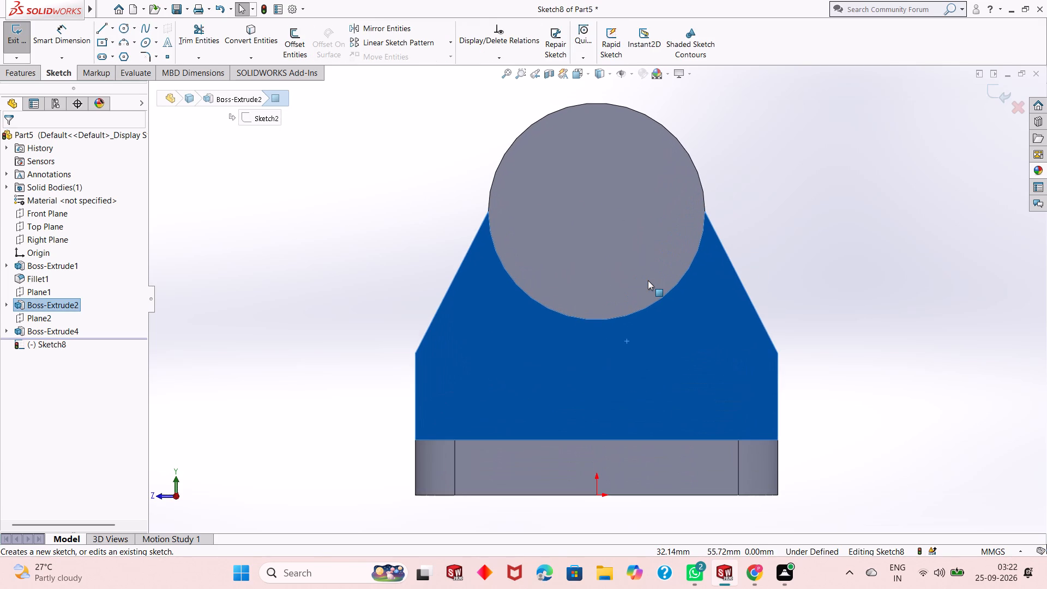
pyautogui.press('Escape')
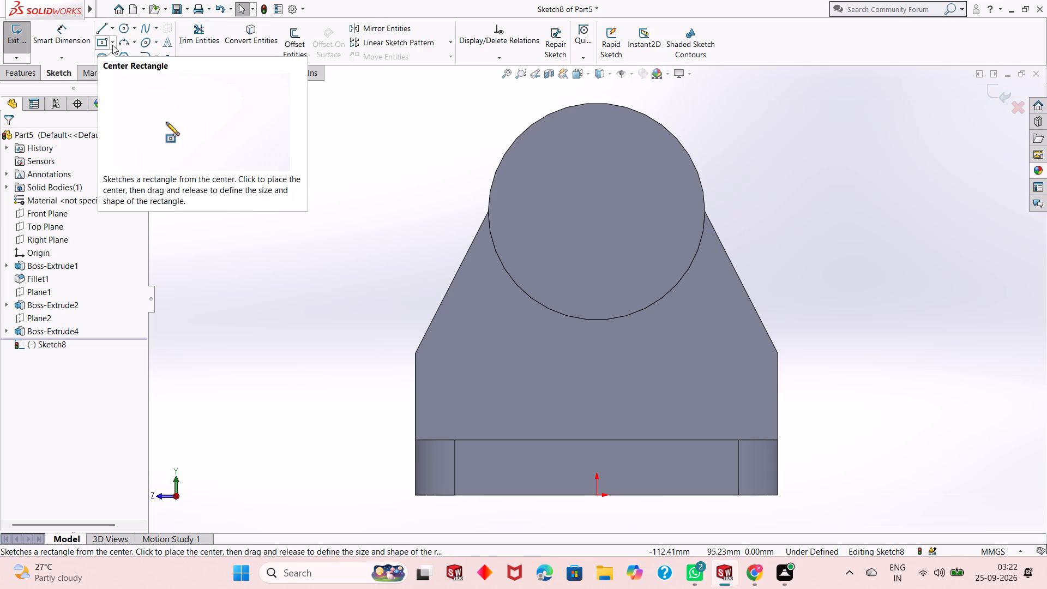
pyautogui.click(112, 45)
pyautogui.click(127, 51)
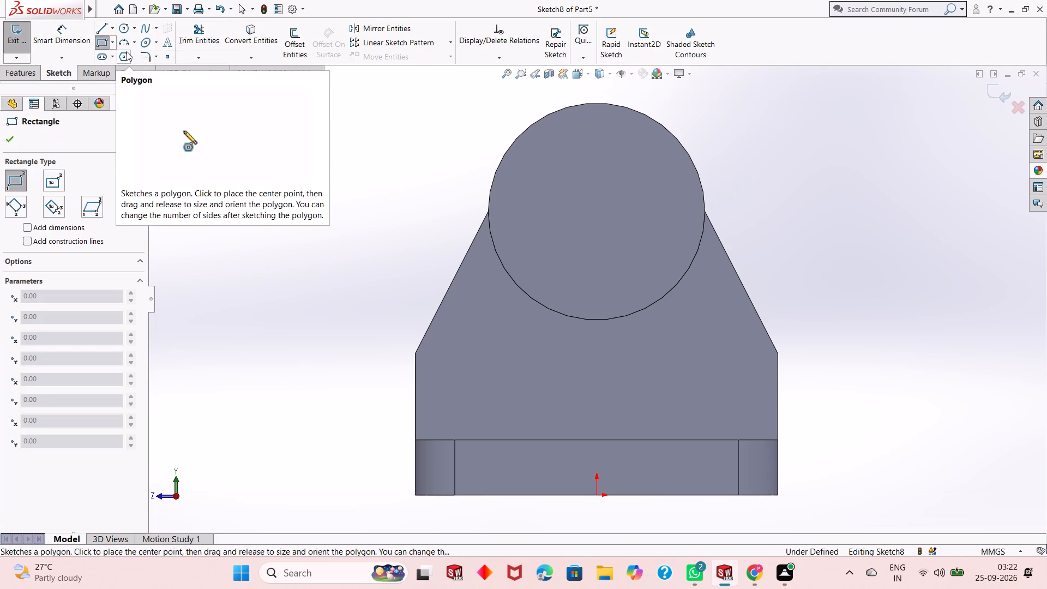
pyautogui.click(568, 315)
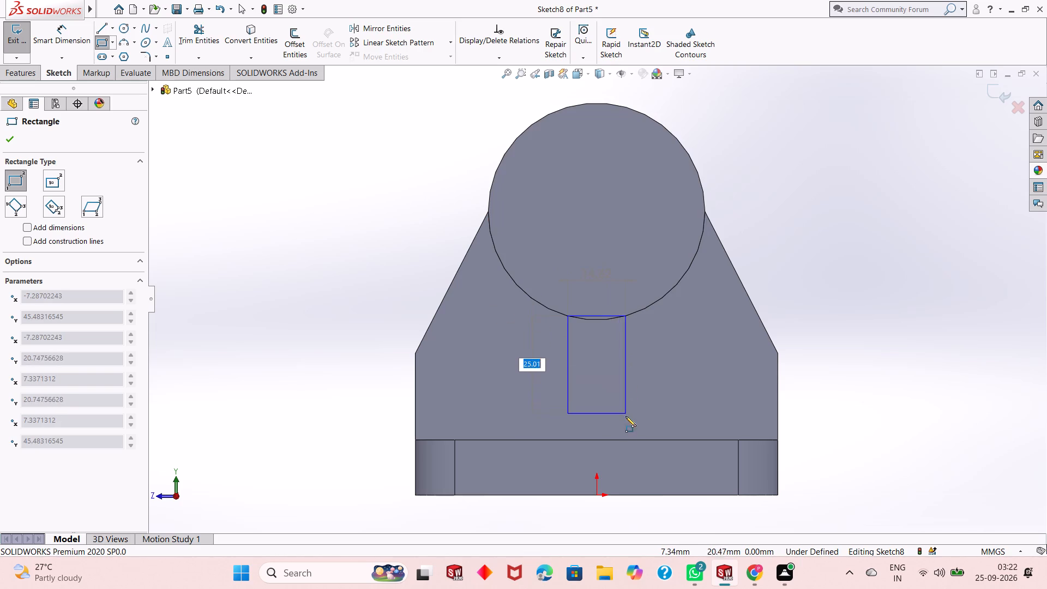
pyautogui.click(623, 442)
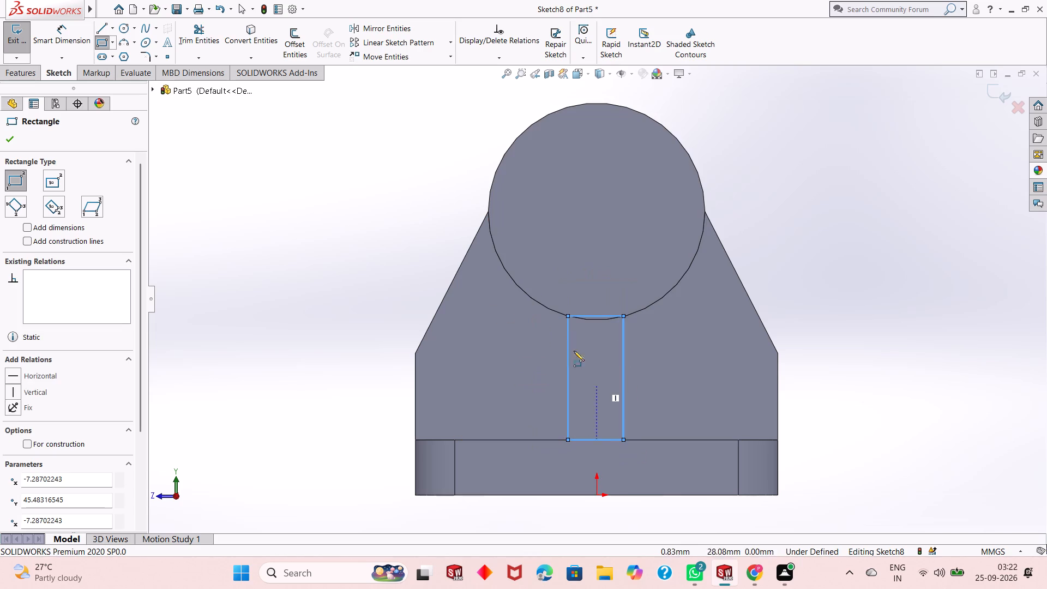
pyautogui.press('Escape')
pyautogui.press('Escape')
pyautogui.press('Escape')
pyautogui.press('Escape')
# Dimension the rectangle's lower corner 7.5 mm horizontally from the origin and its bottom edge 15 mm wide.
pyautogui.click(63, 43)
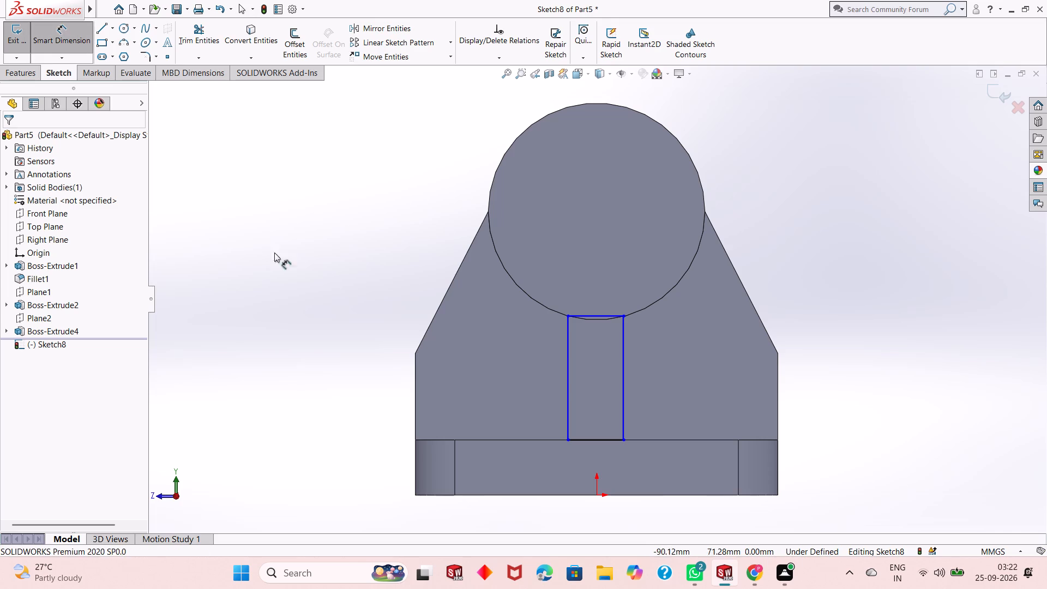
pyautogui.click(568, 442)
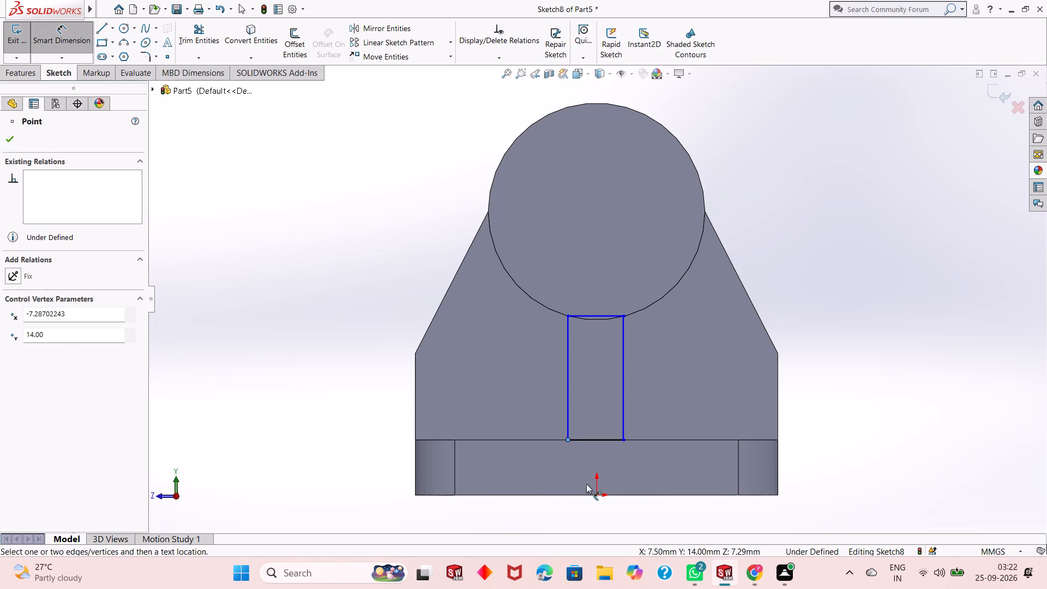
pyautogui.click(595, 496)
pyautogui.click(587, 513)
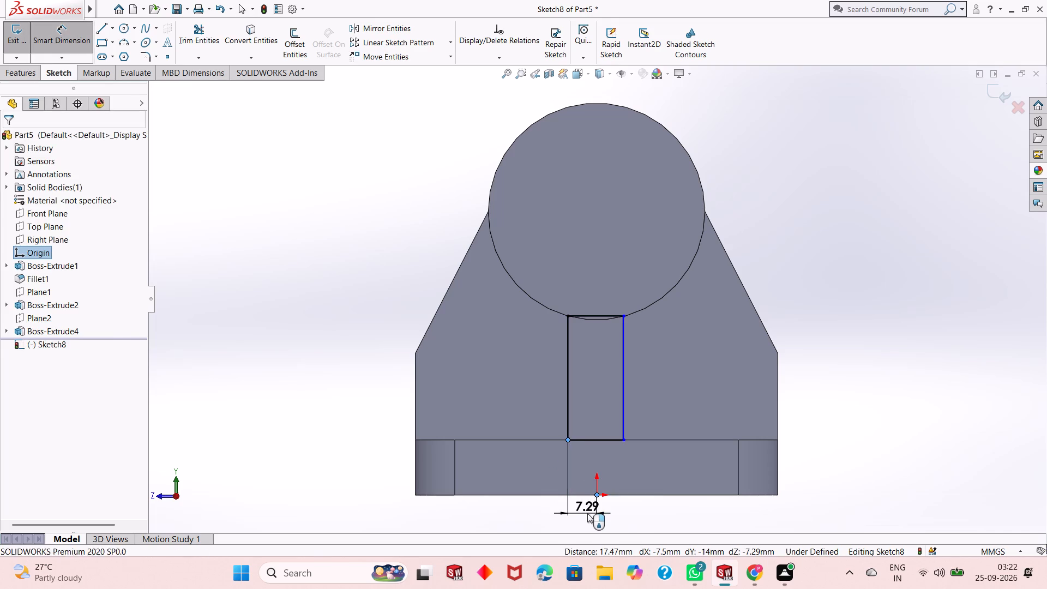
pyautogui.write('7.5')
pyautogui.press('Return')
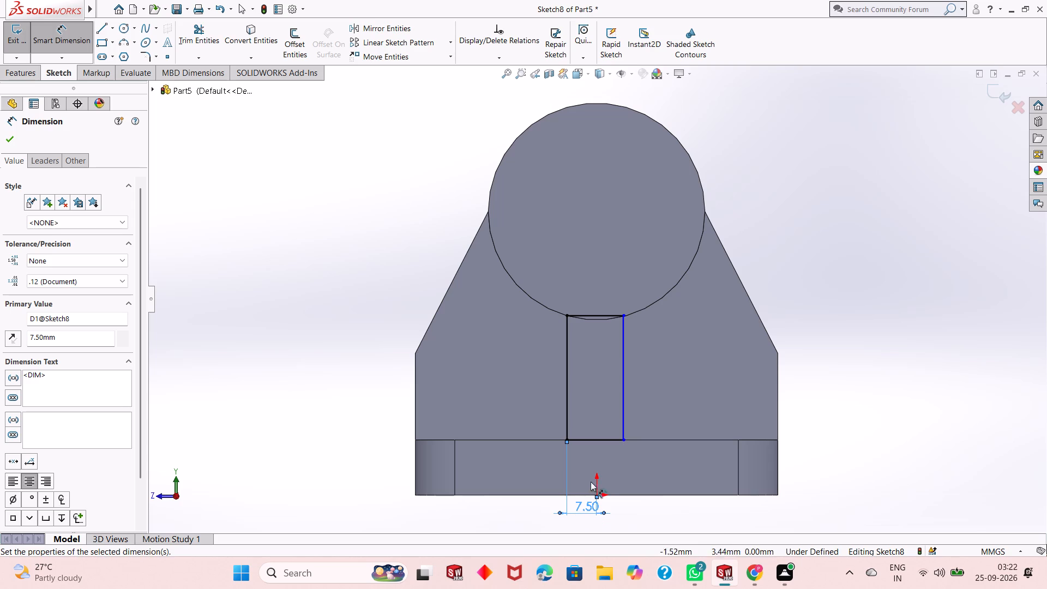
pyautogui.click(613, 440)
pyautogui.click(631, 525)
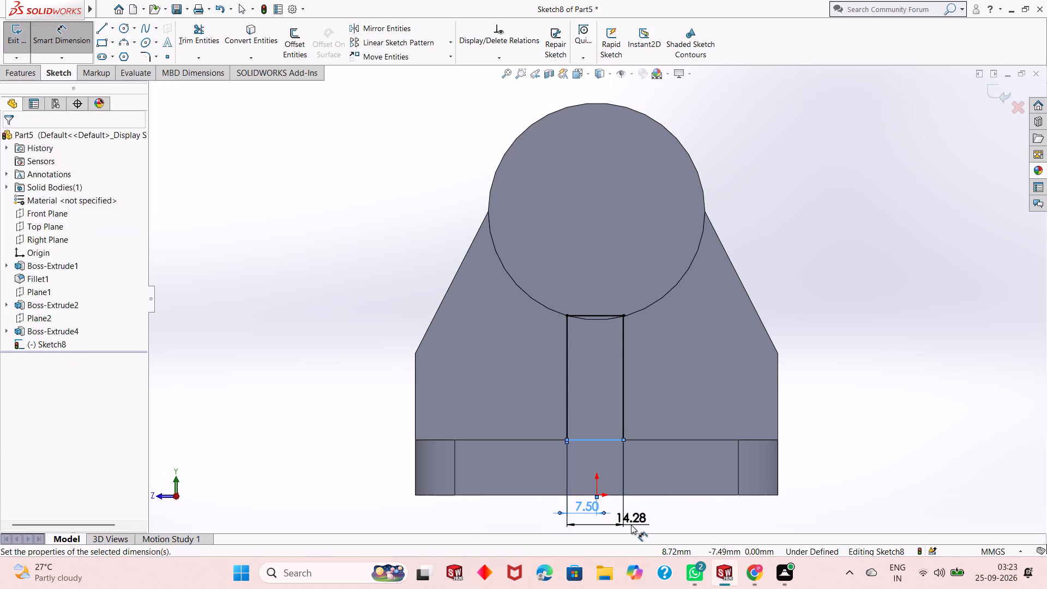
pyautogui.write('15')
pyautogui.press('Return')
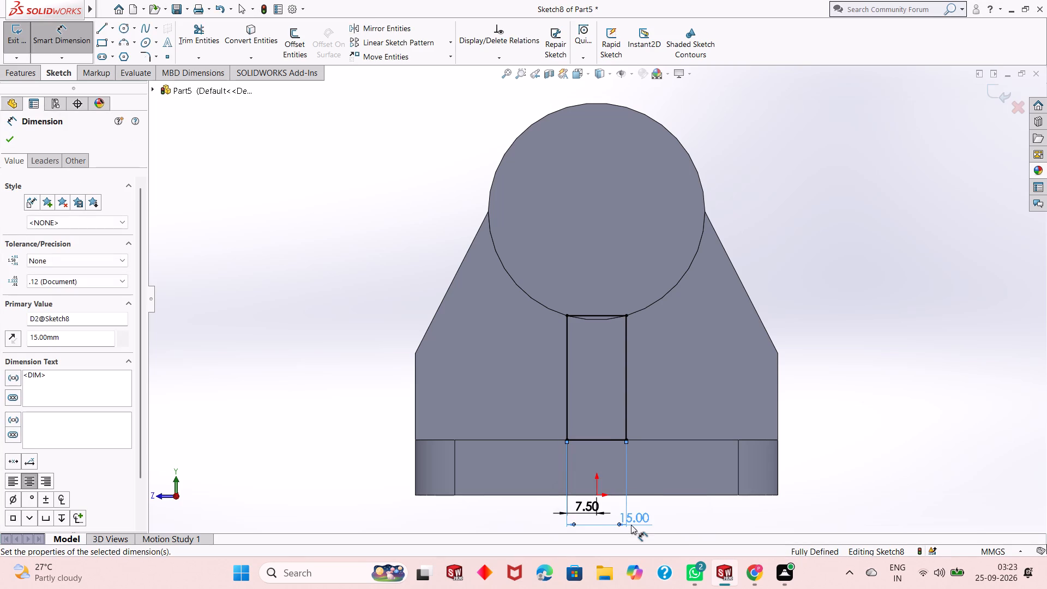
pyautogui.click(9, 142)
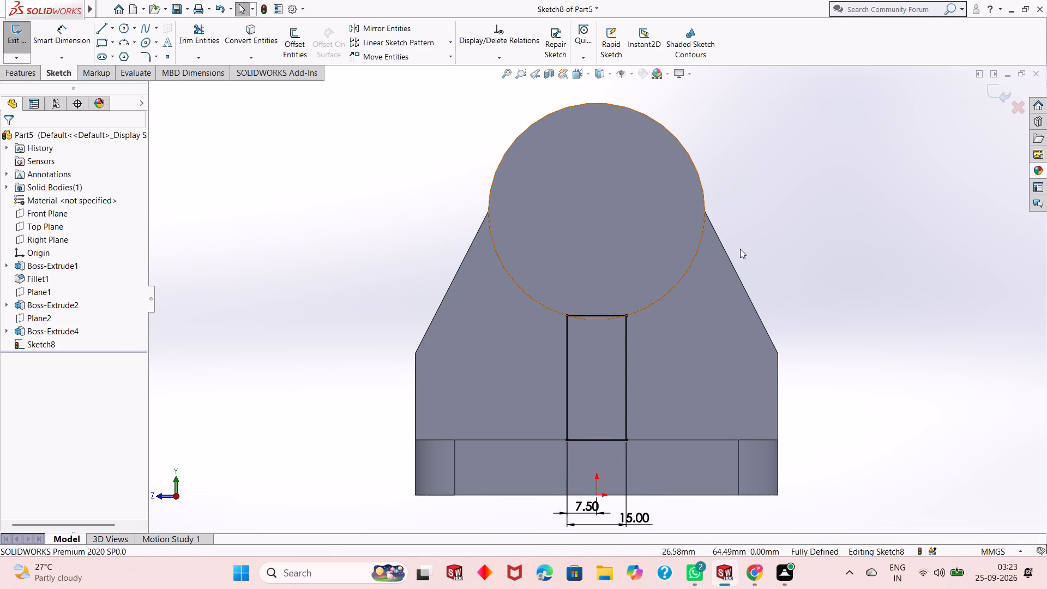
# Extrude the 15 mm wide rectangle as a Blind boss to a depth of 41 mm, merged with the body.
pyautogui.moveTo(772, 280); pyautogui.dragTo(741, 288, button='middle')
pyautogui.scroll(-1, 772, 281)
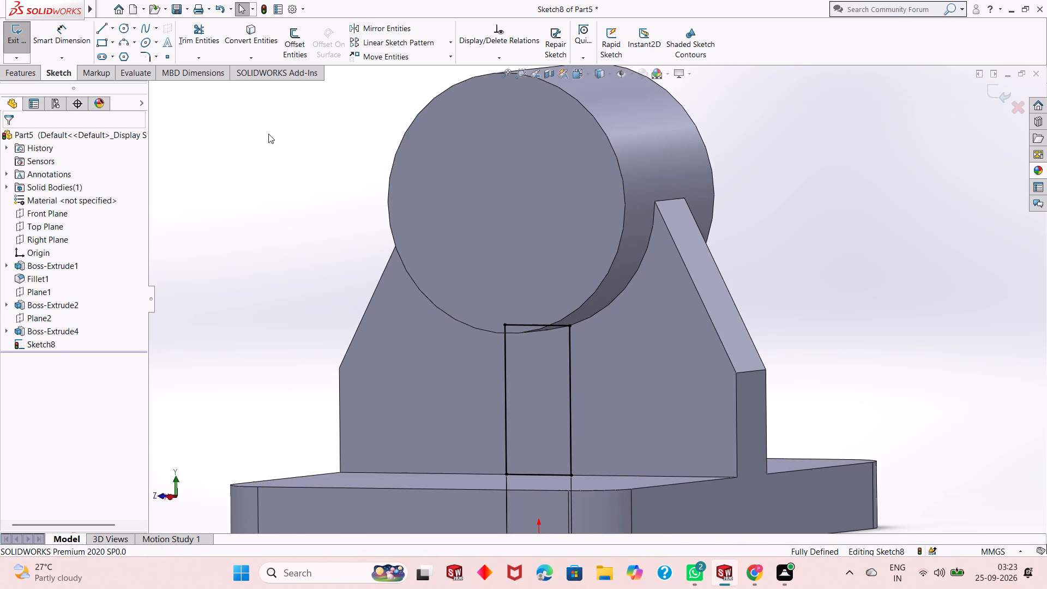
pyautogui.click(23, 73)
pyautogui.click(22, 52)
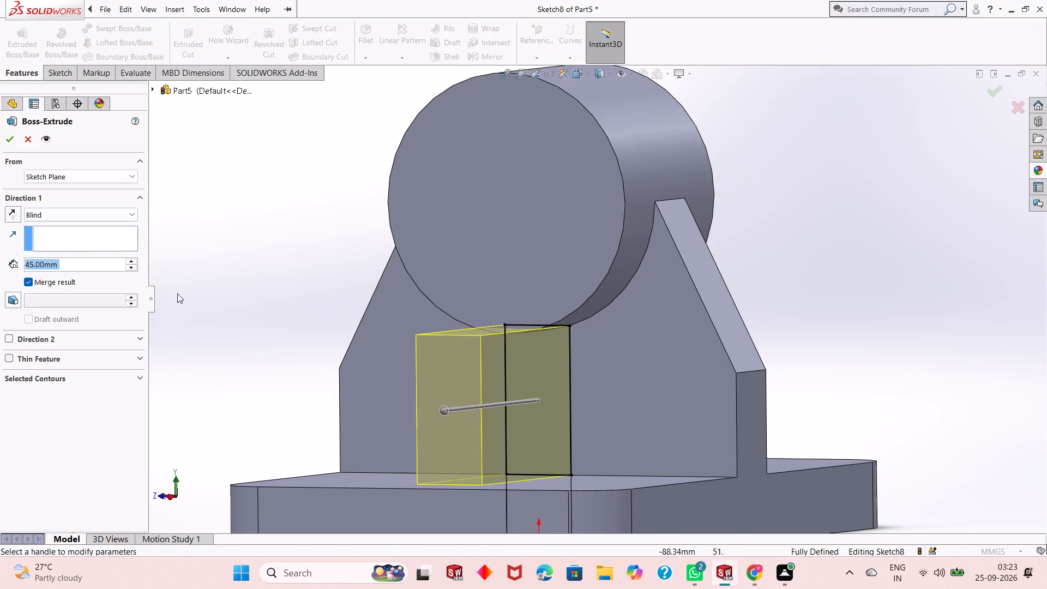
pyautogui.scroll(2, 446, 321)
pyautogui.moveTo(667, 360); pyautogui.dragTo(634, 385, button='middle')
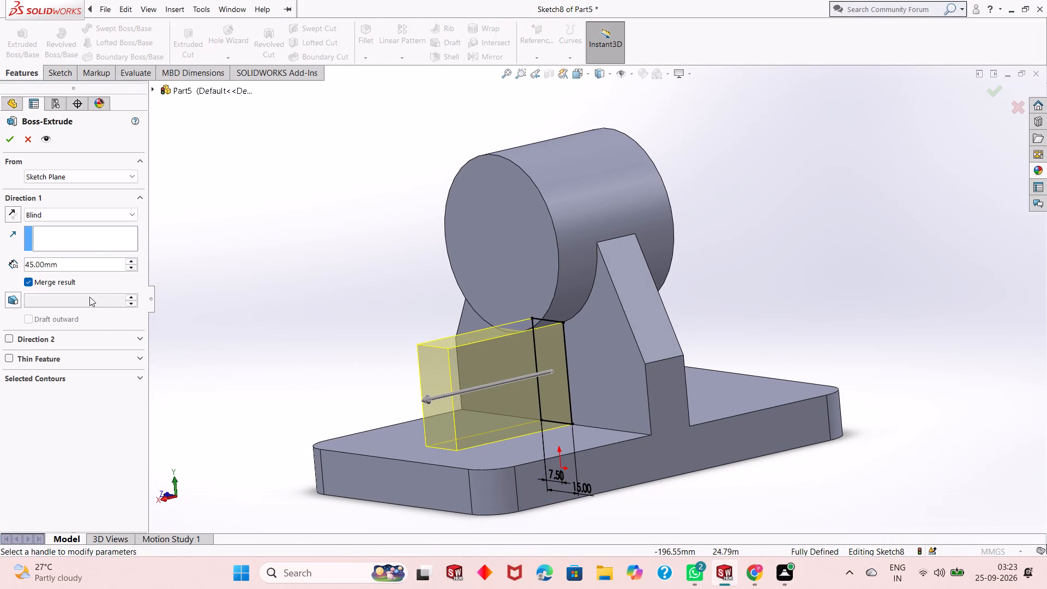
pyautogui.doubleClick(65, 263)
pyautogui.write('41')
pyautogui.press('Return')
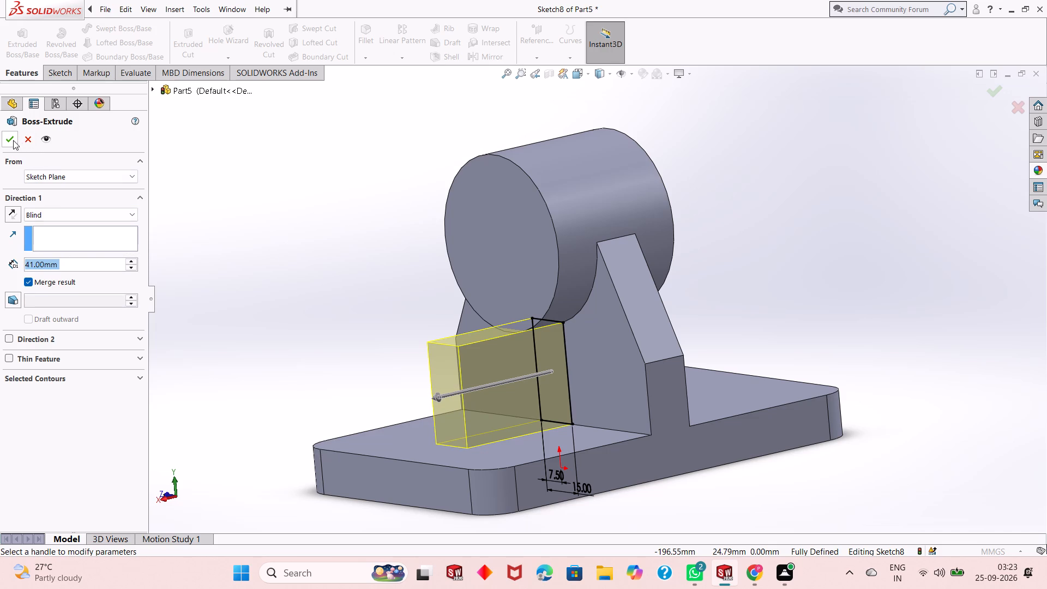
pyautogui.click(11, 140)
pyautogui.click(317, 250)
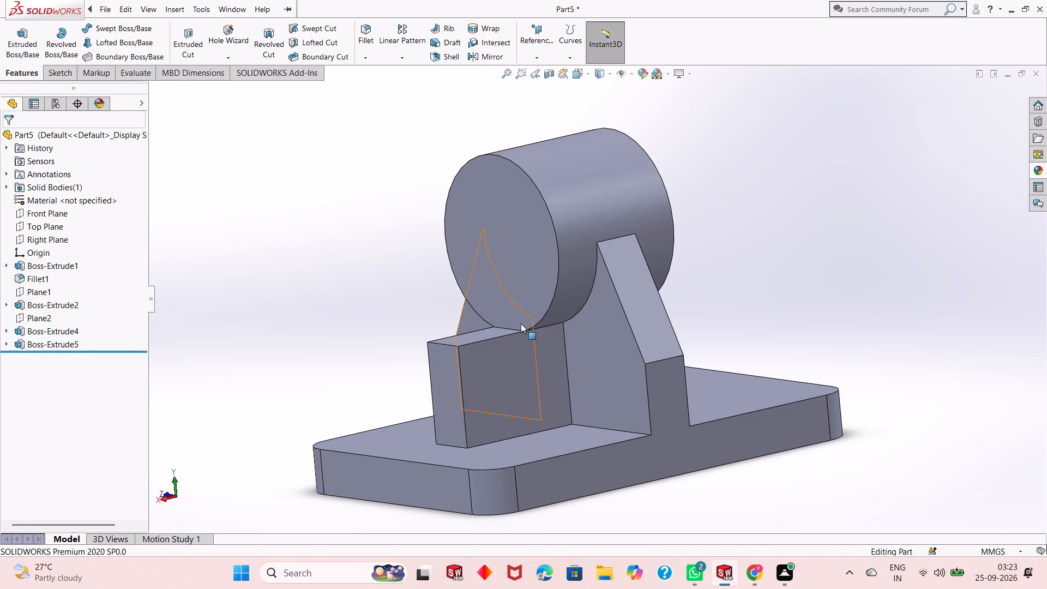
# On the block's side face, sketch a diagonal line about 41 mm long from the boss's lower front corner to the block's bottom outer corner.
pyautogui.scroll(-2, 521, 323)
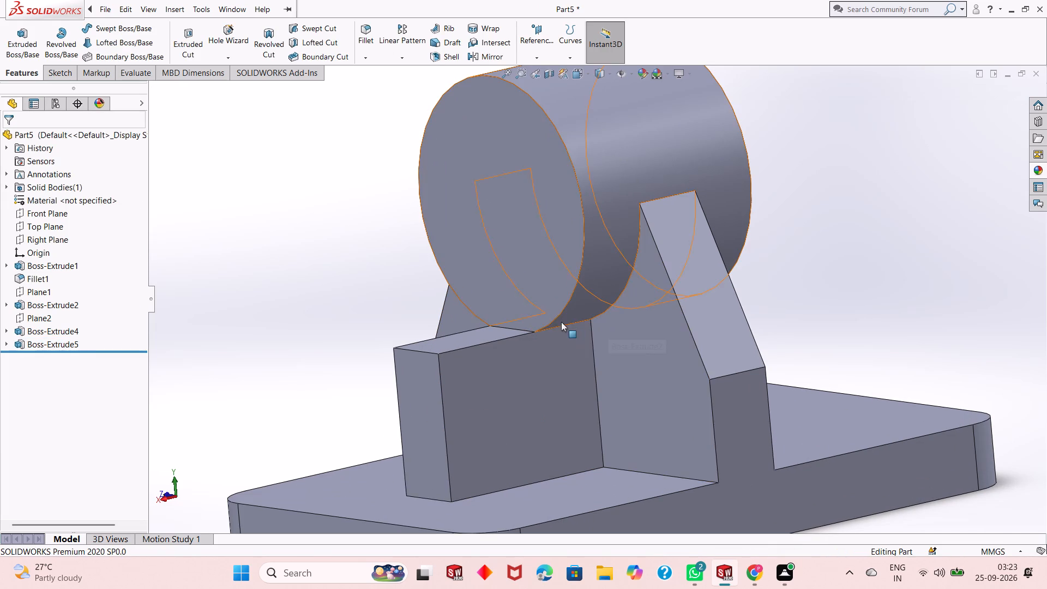
pyautogui.click(540, 387)
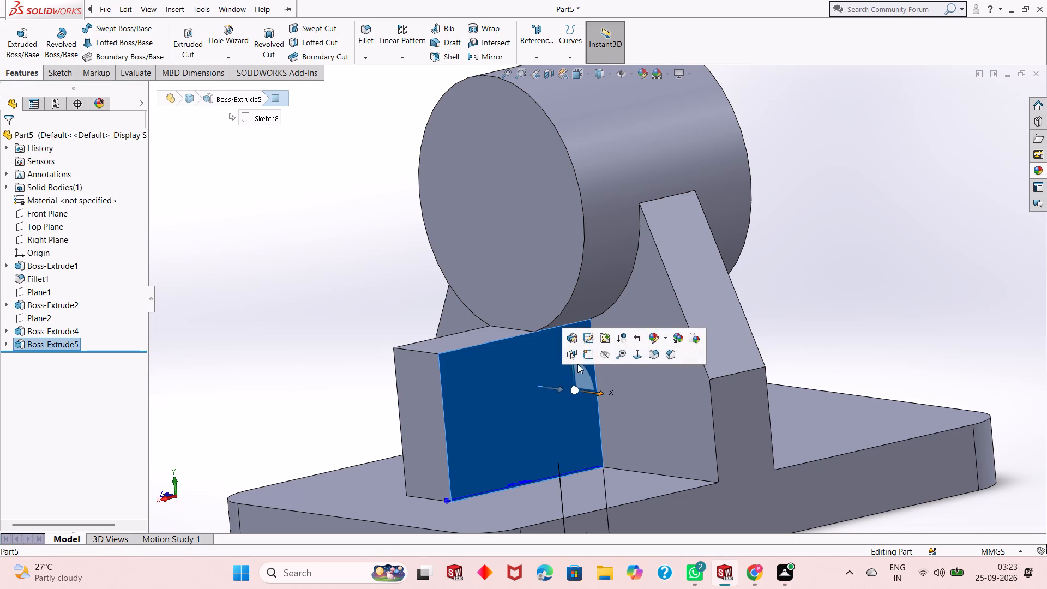
pyautogui.click(589, 354)
pyautogui.hotkey('ctrl', '8')
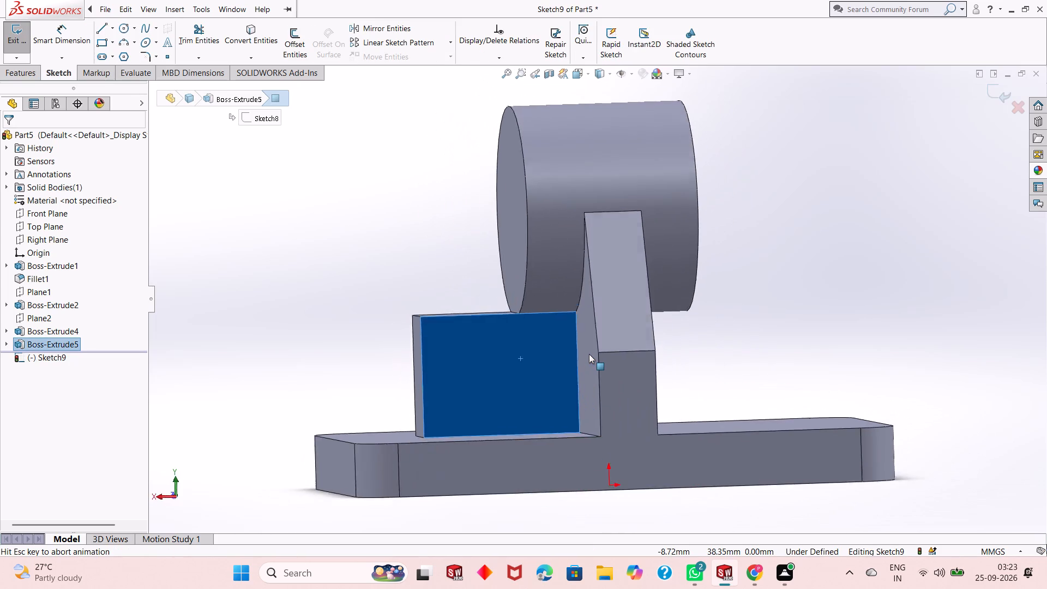
pyautogui.press('Escape')
pyautogui.scroll(-2, 536, 304)
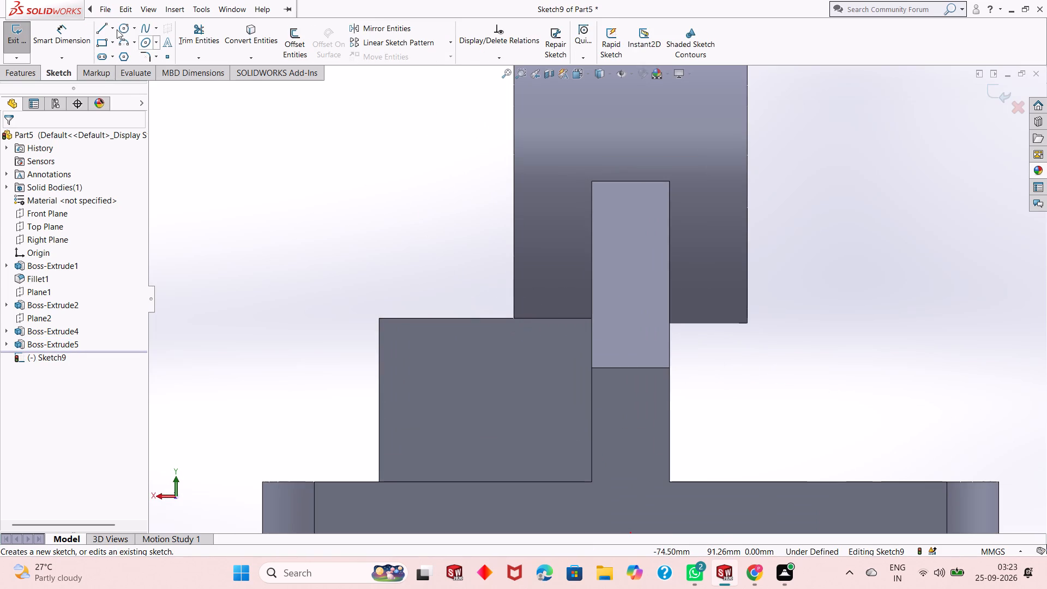
pyautogui.click(98, 28)
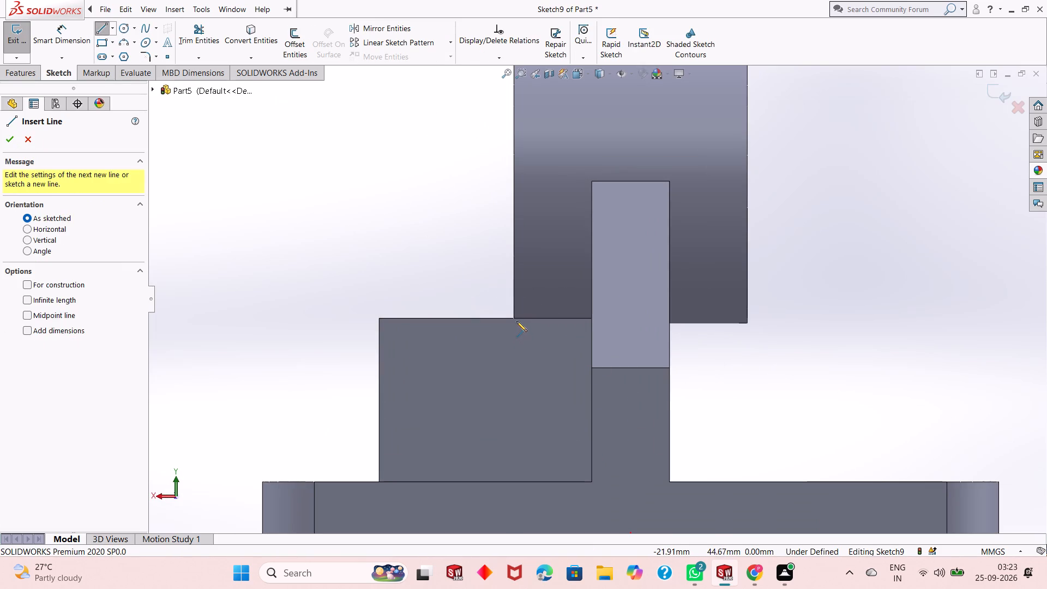
pyautogui.click(515, 318)
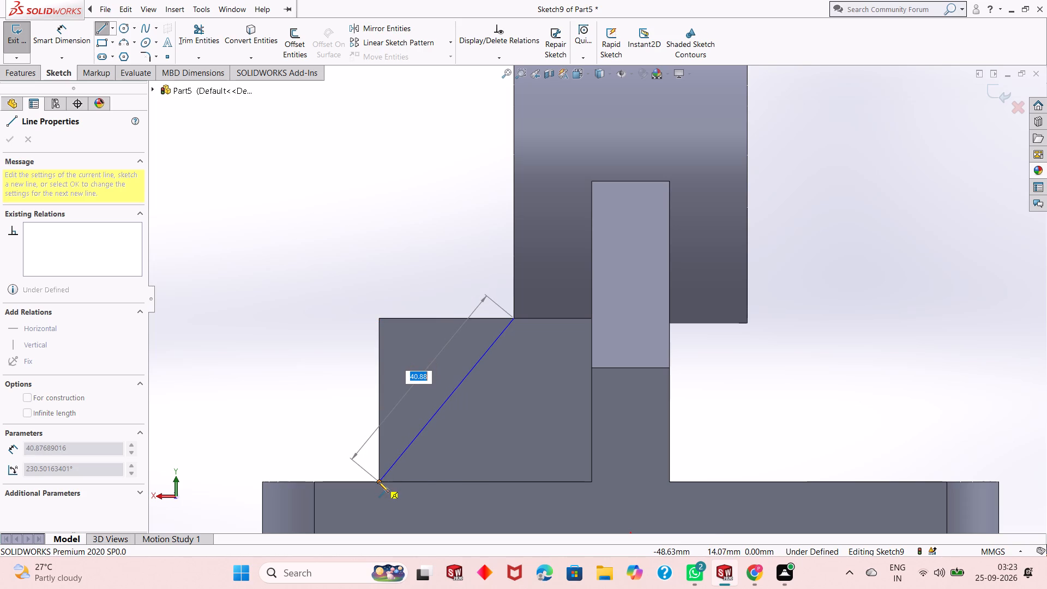
pyautogui.click(378, 482)
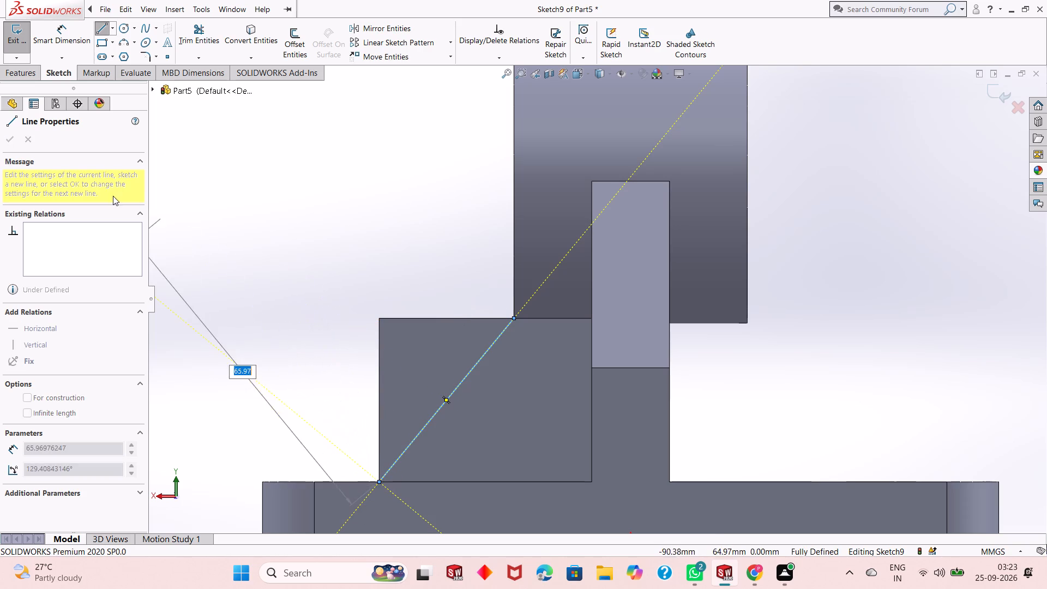
pyautogui.rightClick(232, 205)
pyautogui.click(268, 216)
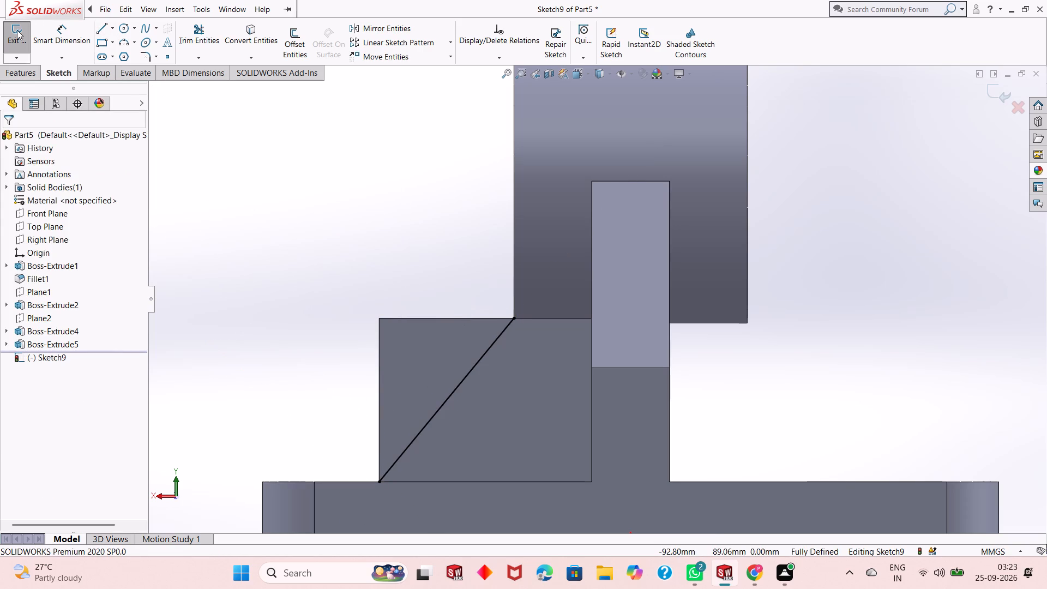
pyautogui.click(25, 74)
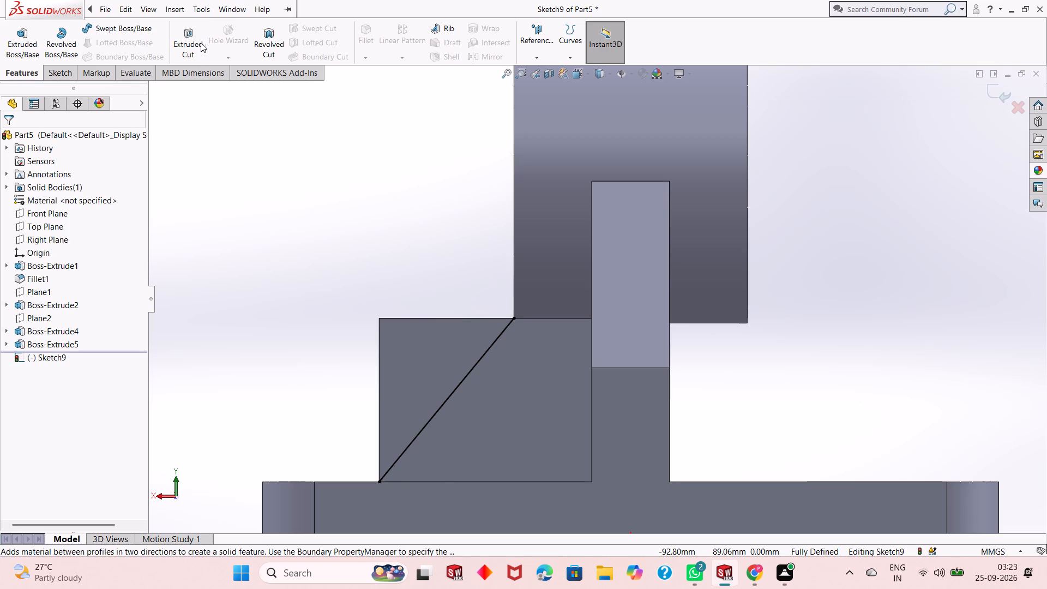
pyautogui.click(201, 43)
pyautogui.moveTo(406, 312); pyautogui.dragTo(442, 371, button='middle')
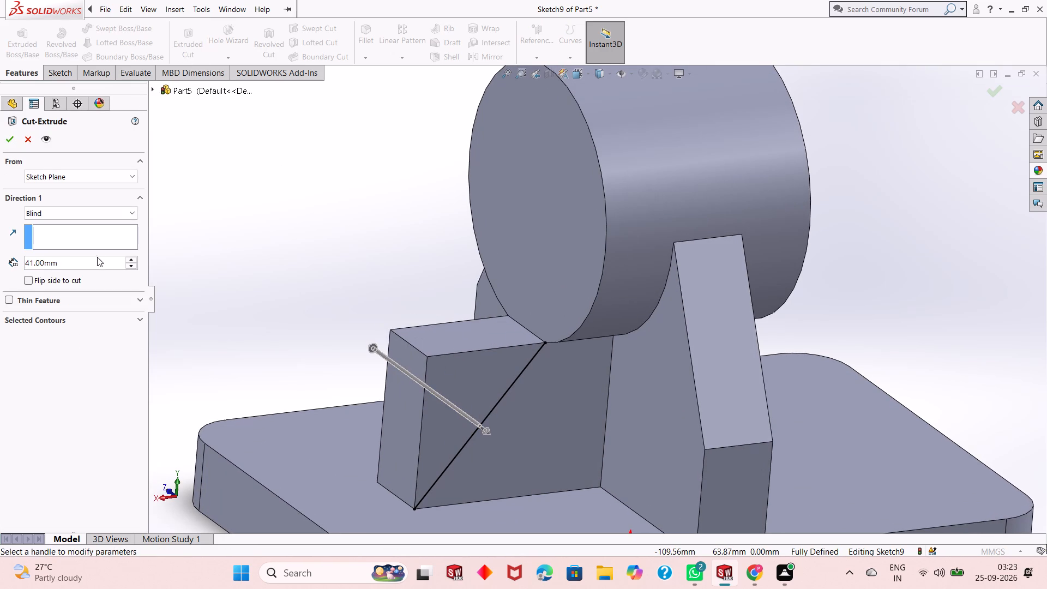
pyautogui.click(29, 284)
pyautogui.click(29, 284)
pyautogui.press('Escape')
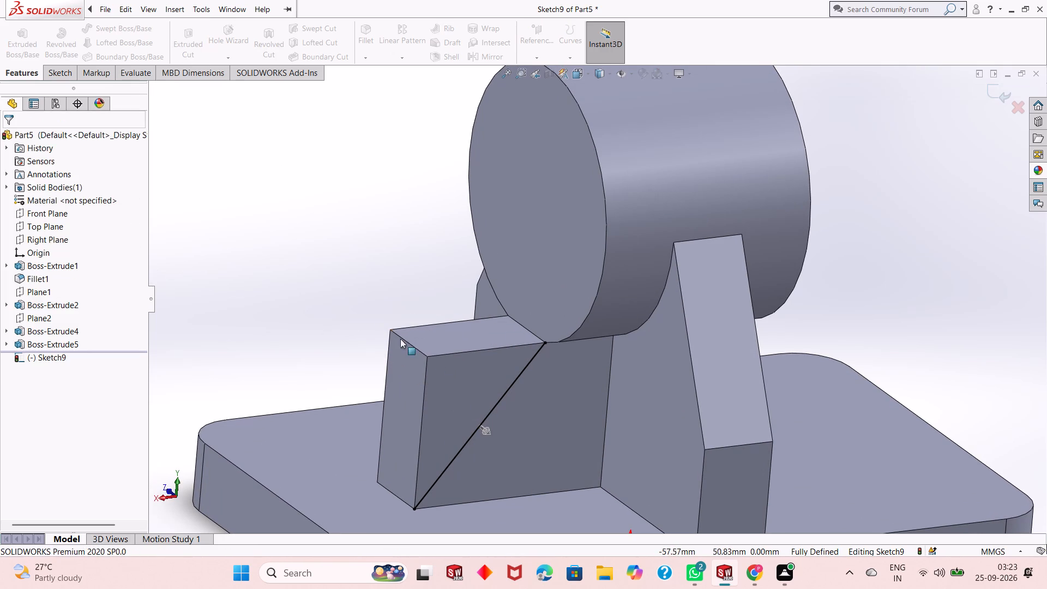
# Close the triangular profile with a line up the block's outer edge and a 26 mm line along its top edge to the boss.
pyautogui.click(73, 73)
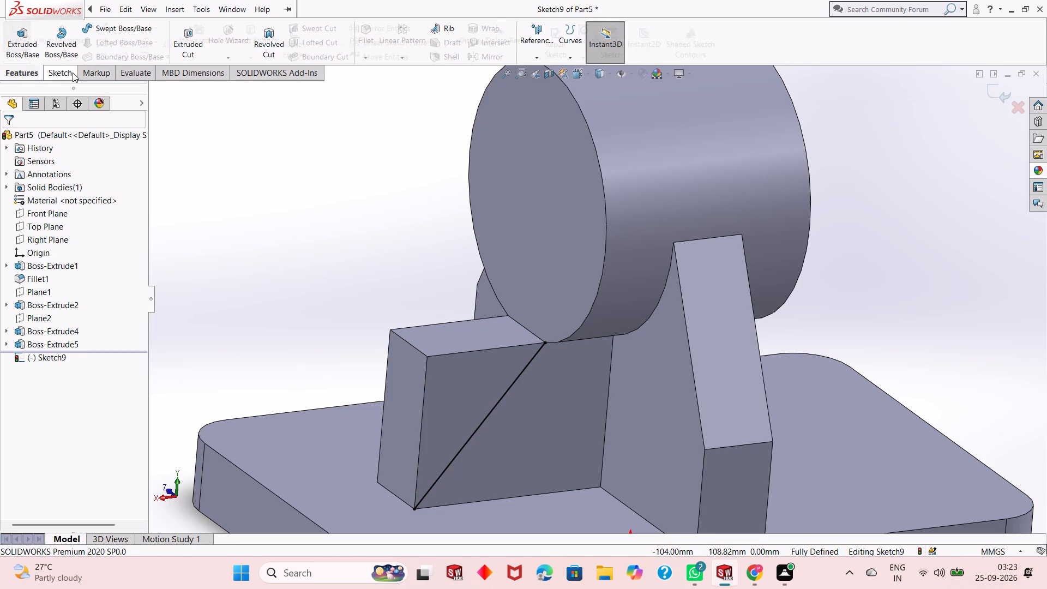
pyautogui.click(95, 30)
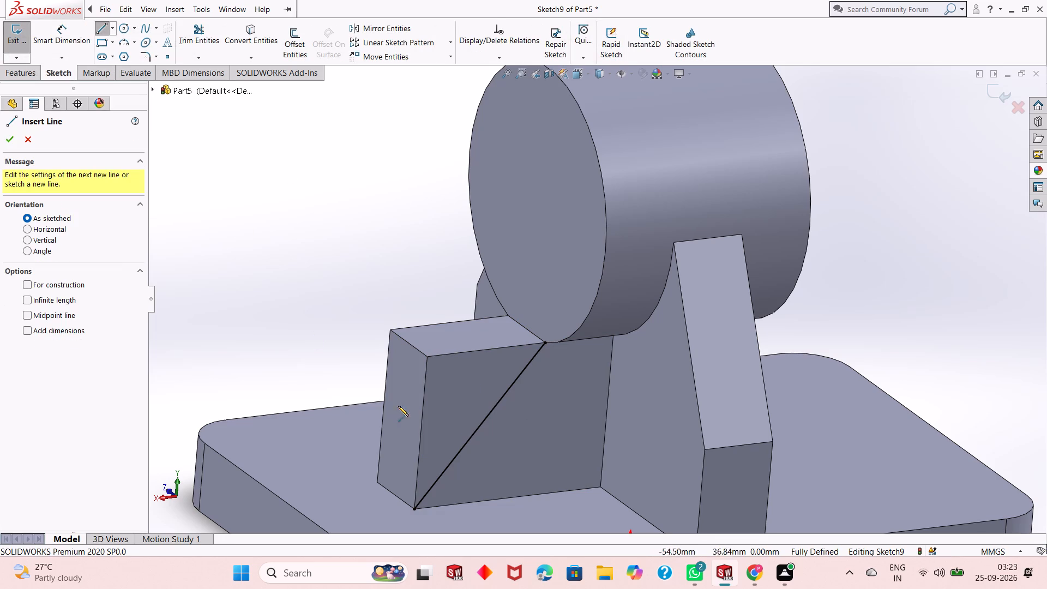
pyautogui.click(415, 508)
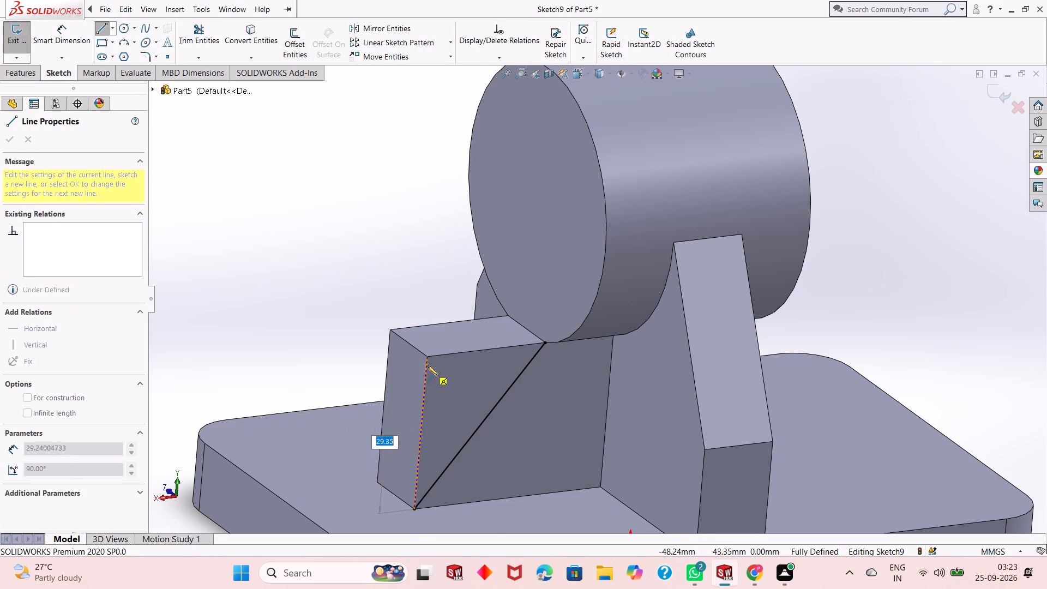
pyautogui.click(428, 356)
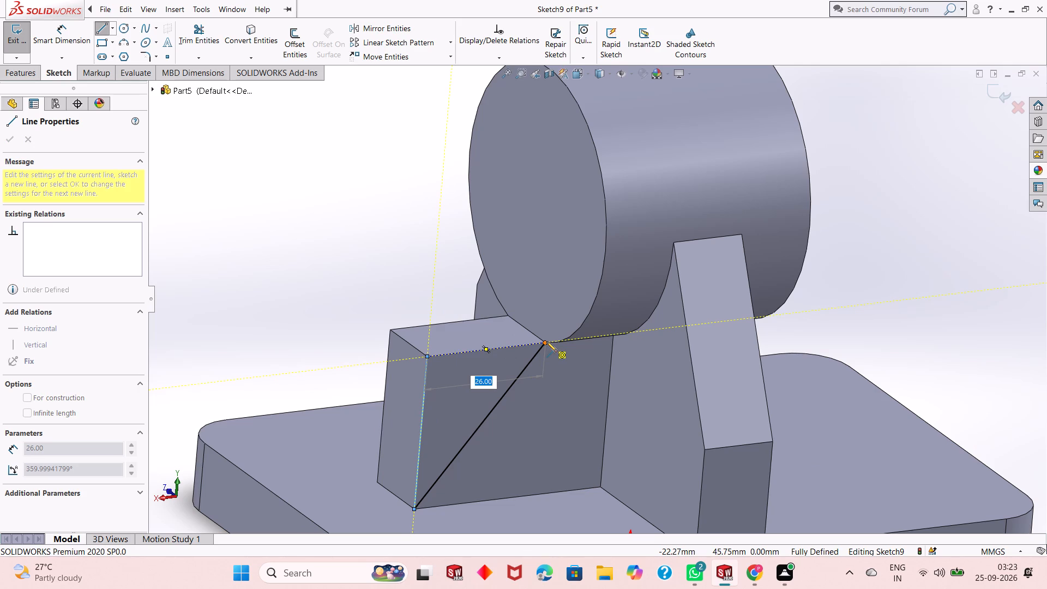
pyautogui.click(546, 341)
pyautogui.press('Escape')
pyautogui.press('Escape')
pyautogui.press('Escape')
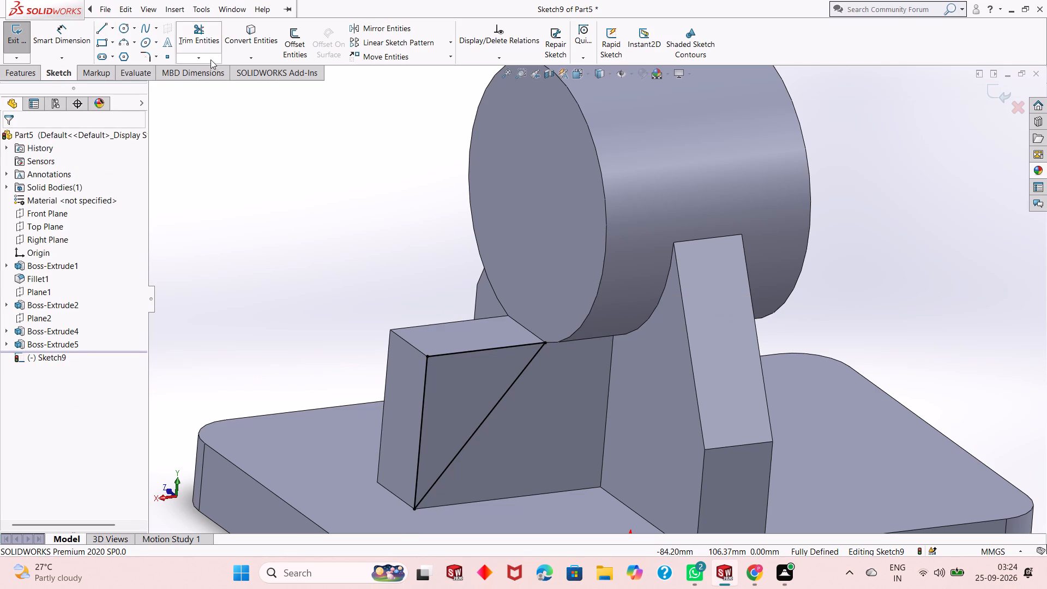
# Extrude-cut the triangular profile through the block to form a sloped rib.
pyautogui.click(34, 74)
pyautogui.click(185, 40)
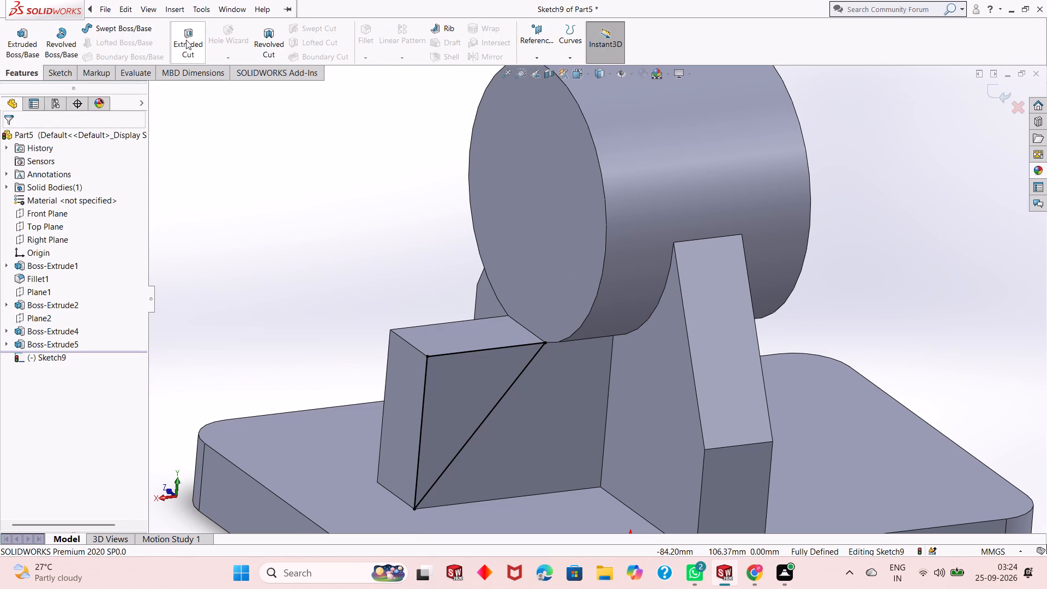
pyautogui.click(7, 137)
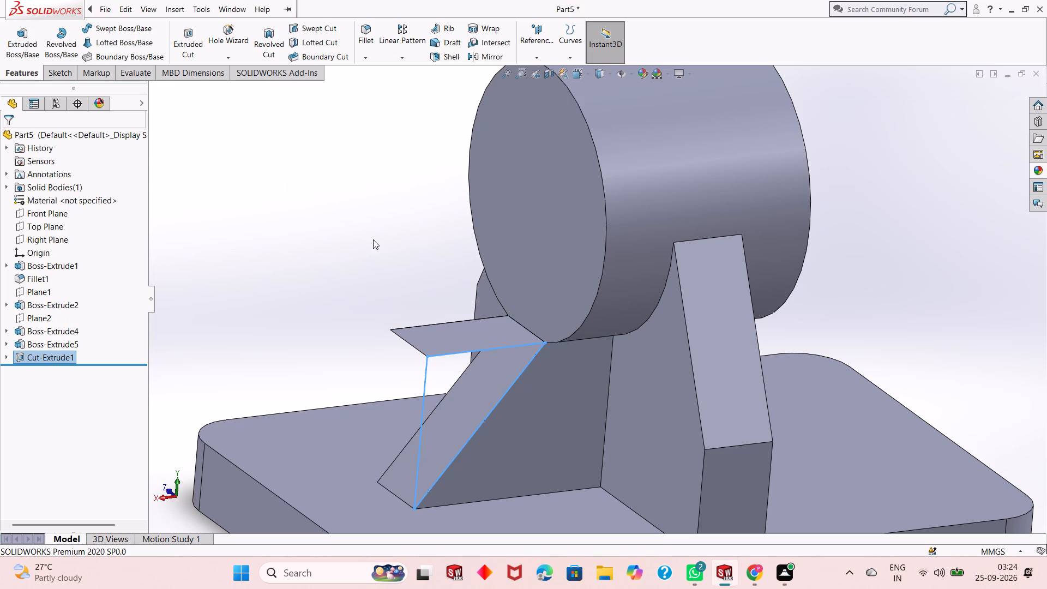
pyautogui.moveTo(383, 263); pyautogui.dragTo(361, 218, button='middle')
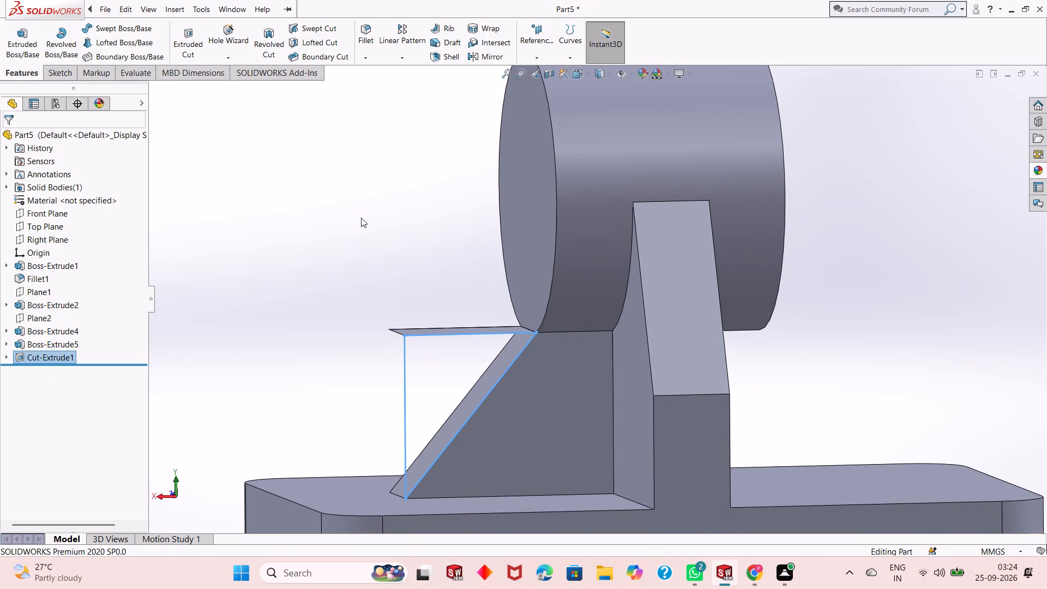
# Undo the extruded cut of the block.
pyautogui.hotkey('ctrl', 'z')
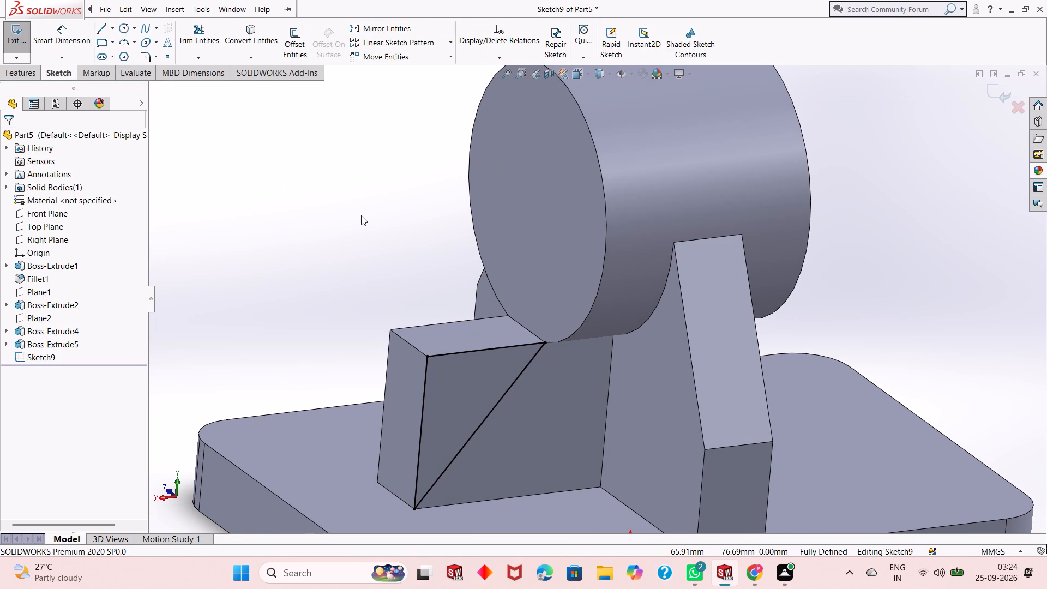
# Examine the corner where the diagonal line meets the boss's lower edge and the block's top edge.
pyautogui.scroll(-4, 549, 339)
pyautogui.moveTo(547, 369); pyautogui.dragTo(522, 325, button='middle')
pyautogui.scroll(-5, 545, 332)
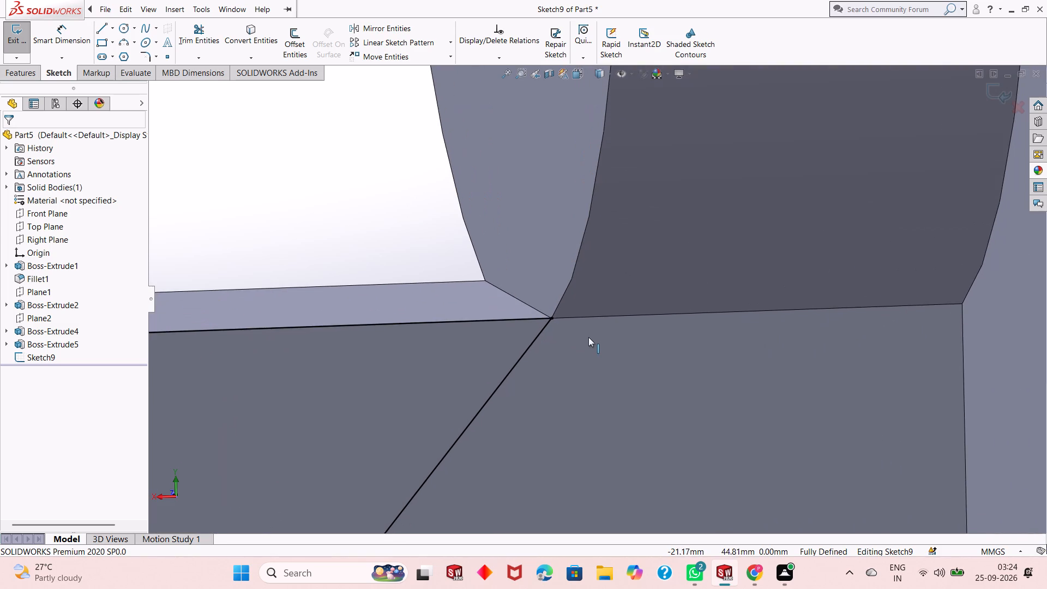
pyautogui.scroll(-7, 576, 320)
pyautogui.moveTo(561, 317); pyautogui.dragTo(549, 310, button='middle')
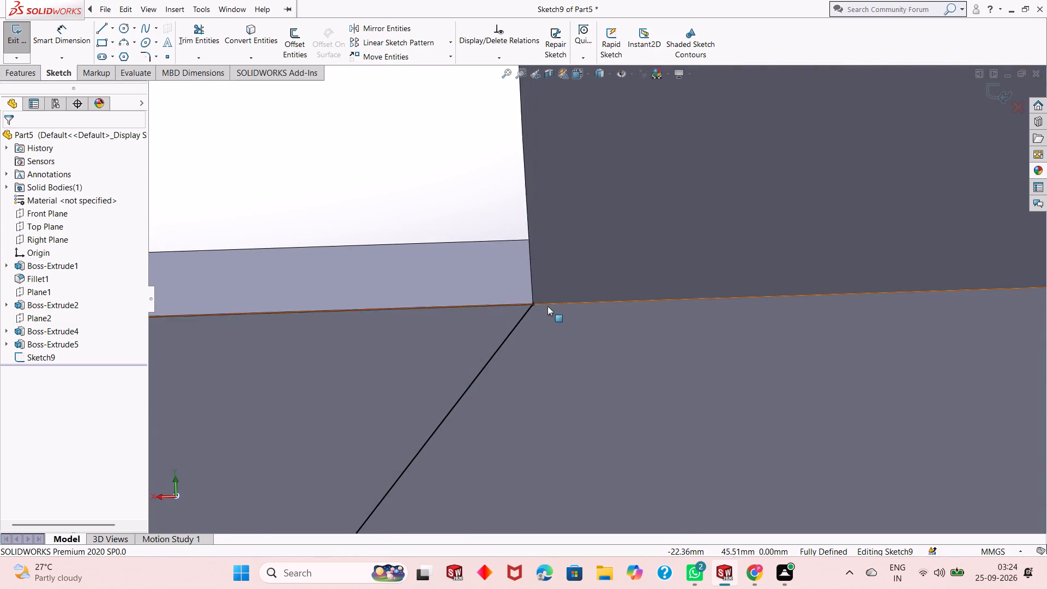
pyautogui.scroll(-4, 545, 290)
pyautogui.scroll(-4, 543, 338)
pyautogui.press('Escape')
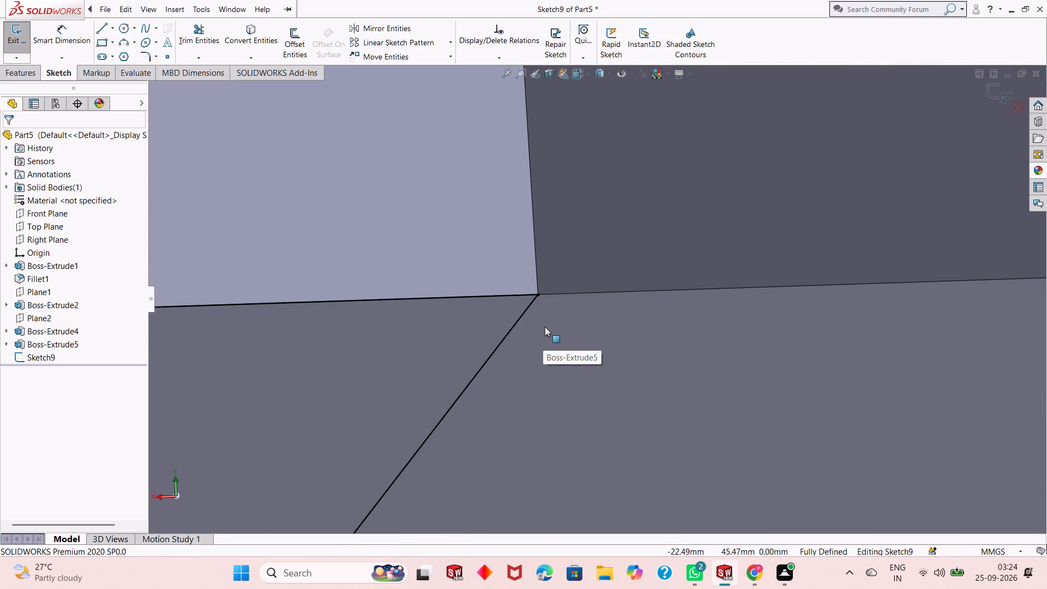
pyautogui.moveTo(555, 345); pyautogui.dragTo(550, 299, button='middle')
pyautogui.press('Escape')
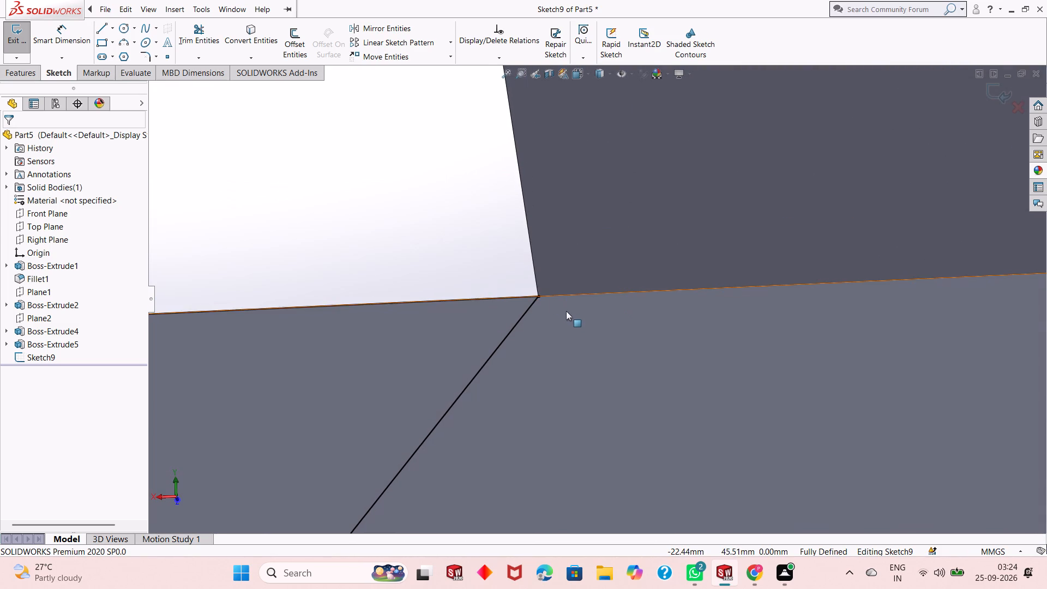
pyautogui.scroll(-17, 553, 298)
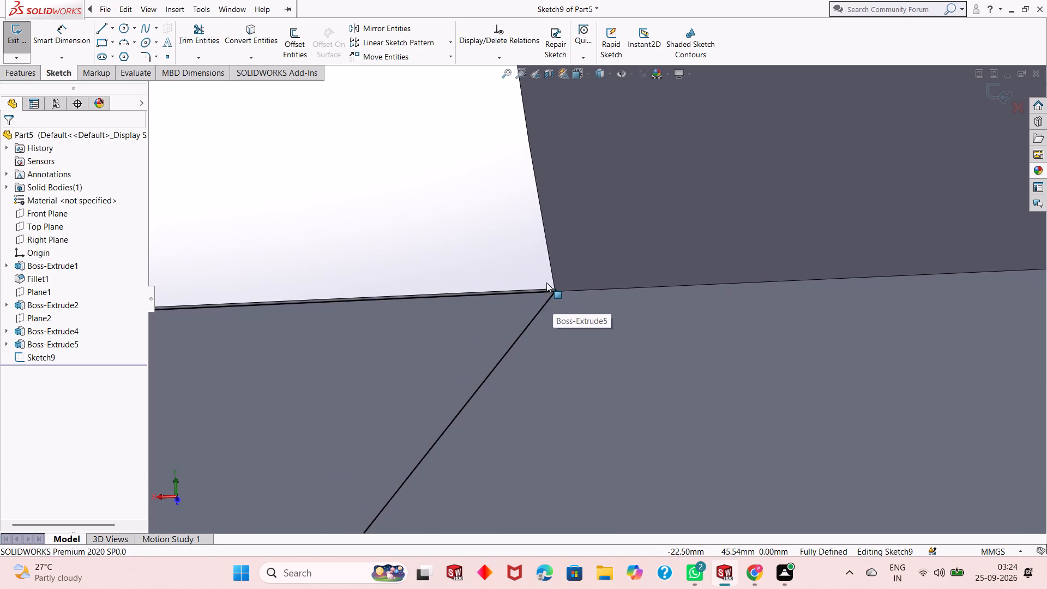
pyautogui.press('Escape')
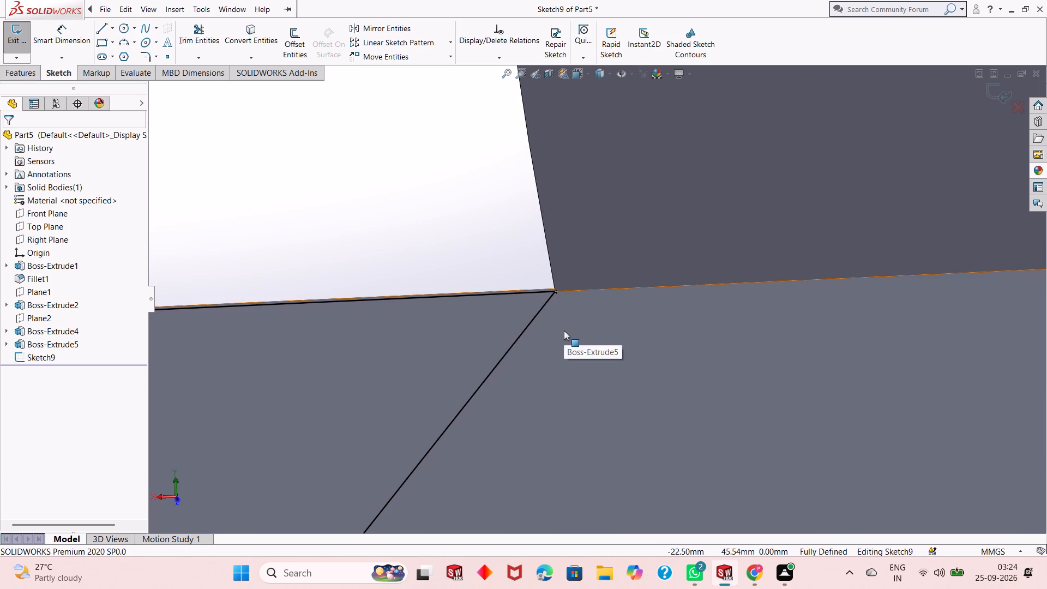
# Undo the two closing lines and the diagonal line in the sketch on the block's side face.
pyautogui.hotkey('ctrl', 'z')
pyautogui.hotkey('ctrl', 'z')
pyautogui.hotkey('ctrl', 'z')
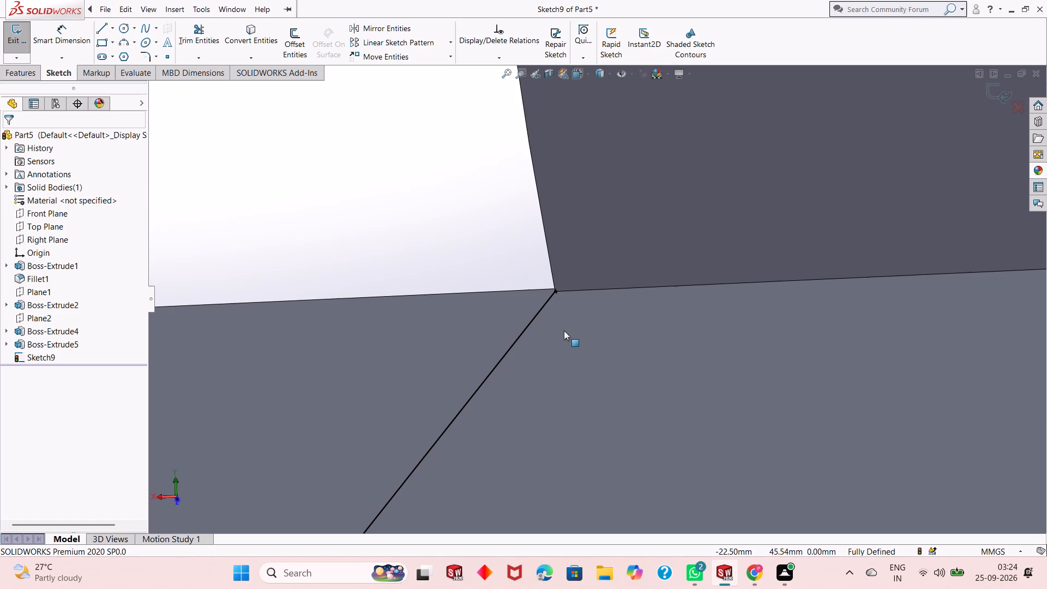
pyautogui.hotkey('ctrl', 'z')
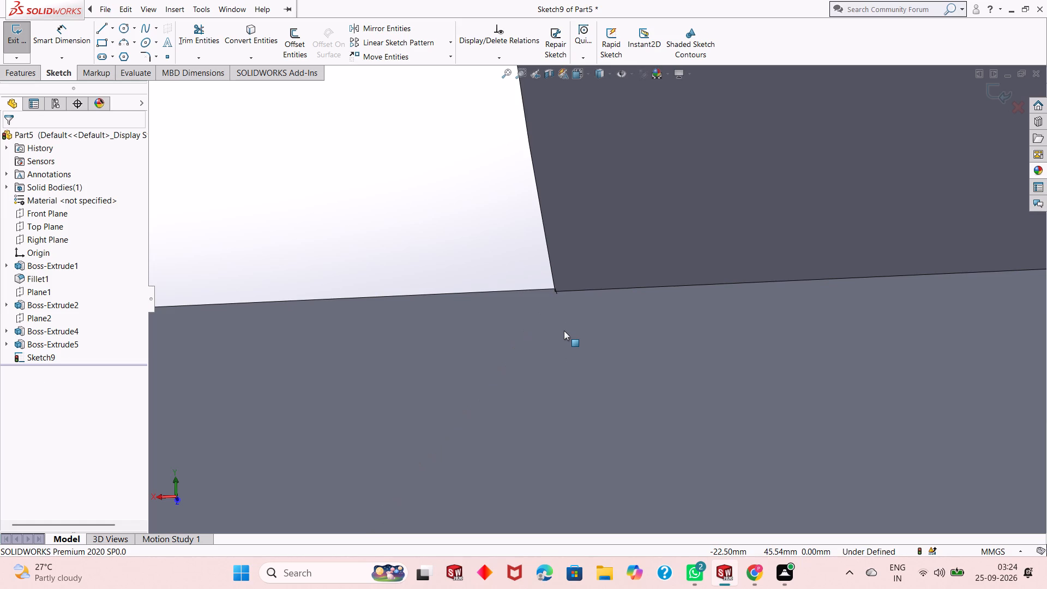
# Undo the side-face sketch and the block's 41 mm extrusion, going back to the rectangle sketch on the upright.
pyautogui.scroll(-5, 564, 327)
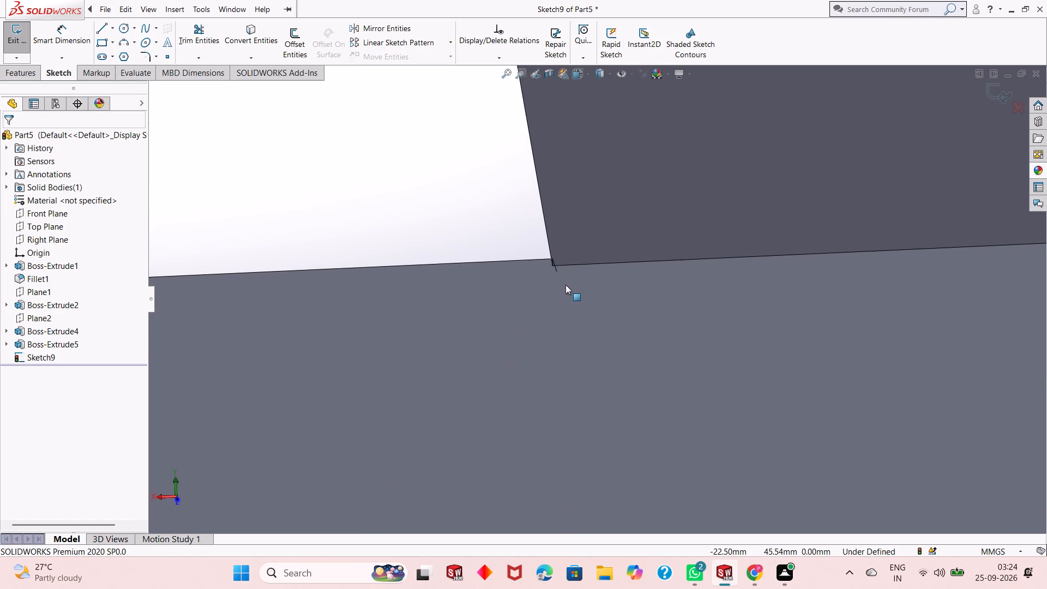
pyautogui.scroll(-5, 565, 285)
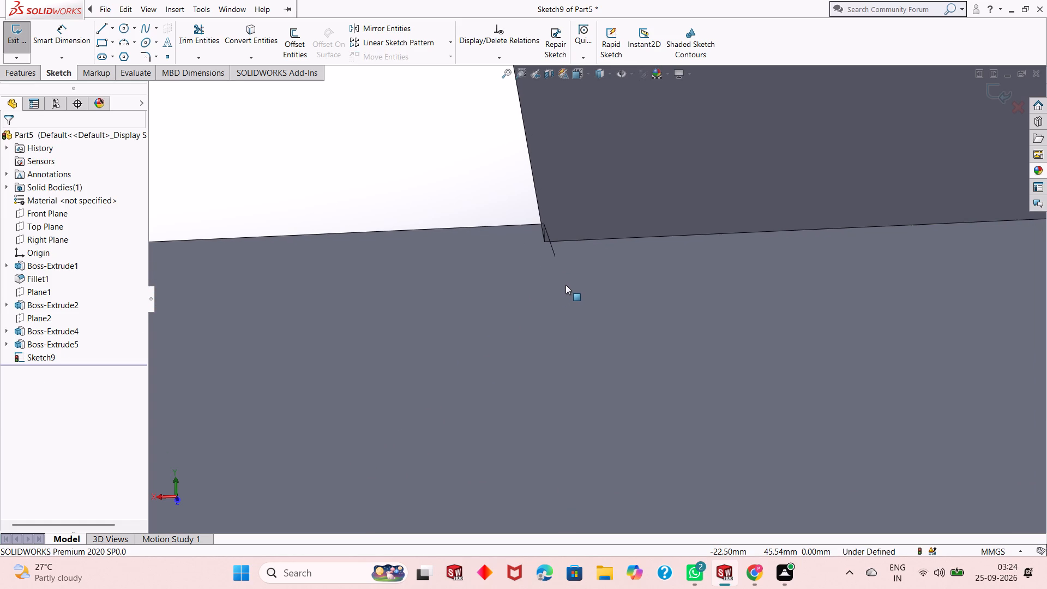
pyautogui.hotkey('ctrl', 'z')
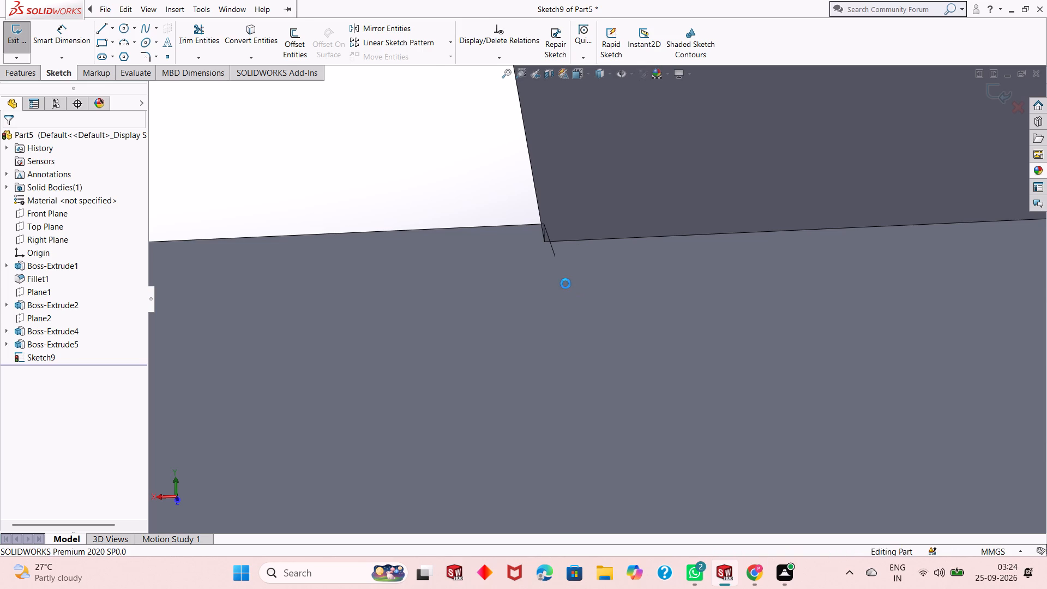
pyautogui.hotkey('ctrl', 'z')
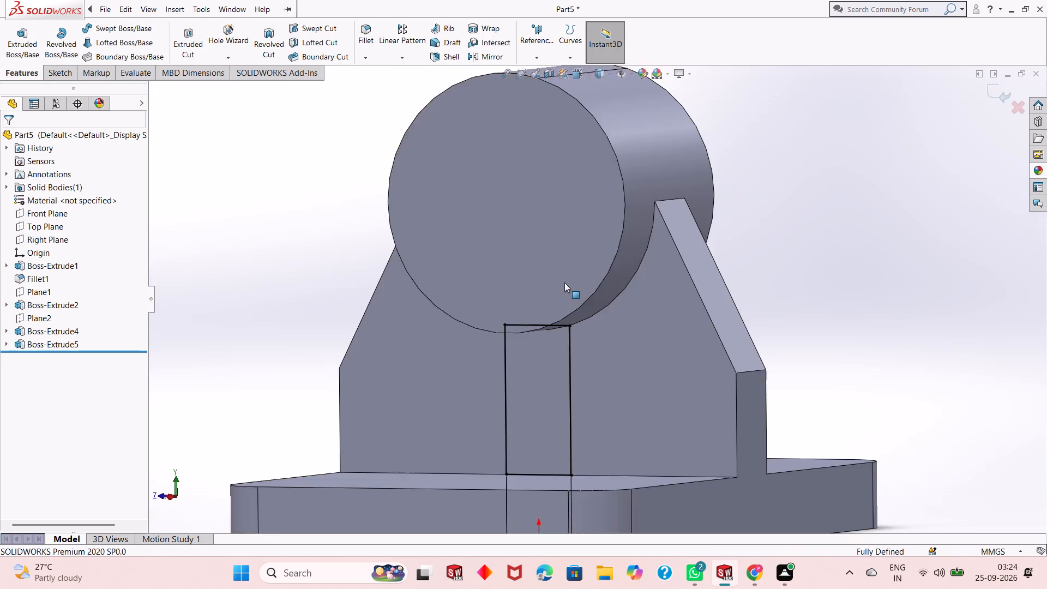
# Undo the 15 mm and 7.5 mm dimensions and the rectangle itself in the upright's face sketch.
pyautogui.scroll(1, 564, 283)
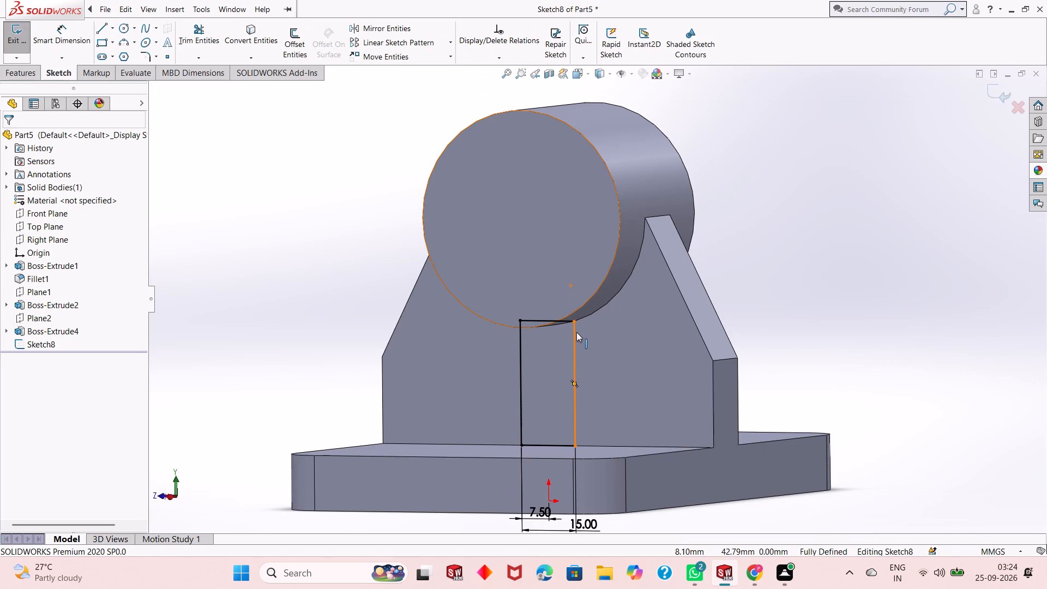
pyautogui.hotkey('ctrl', '8')
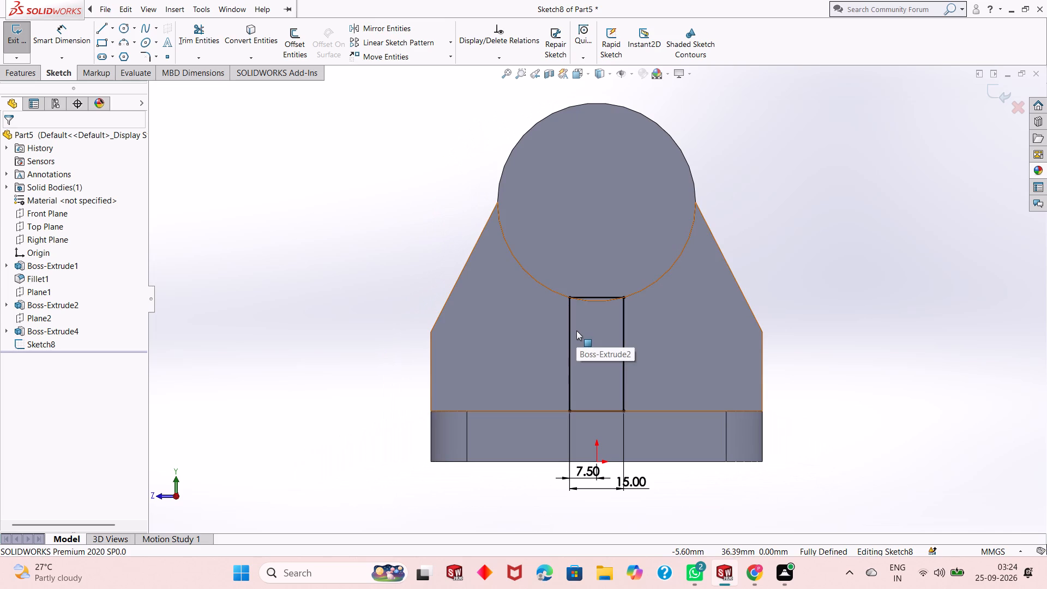
pyautogui.scroll(-2, 615, 308)
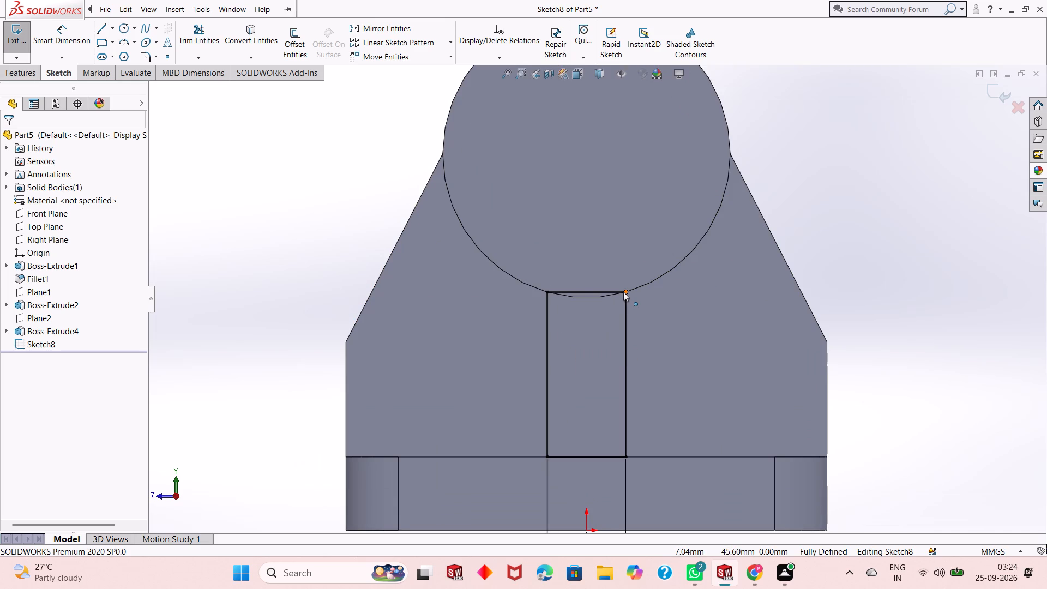
pyautogui.scroll(1, 619, 399)
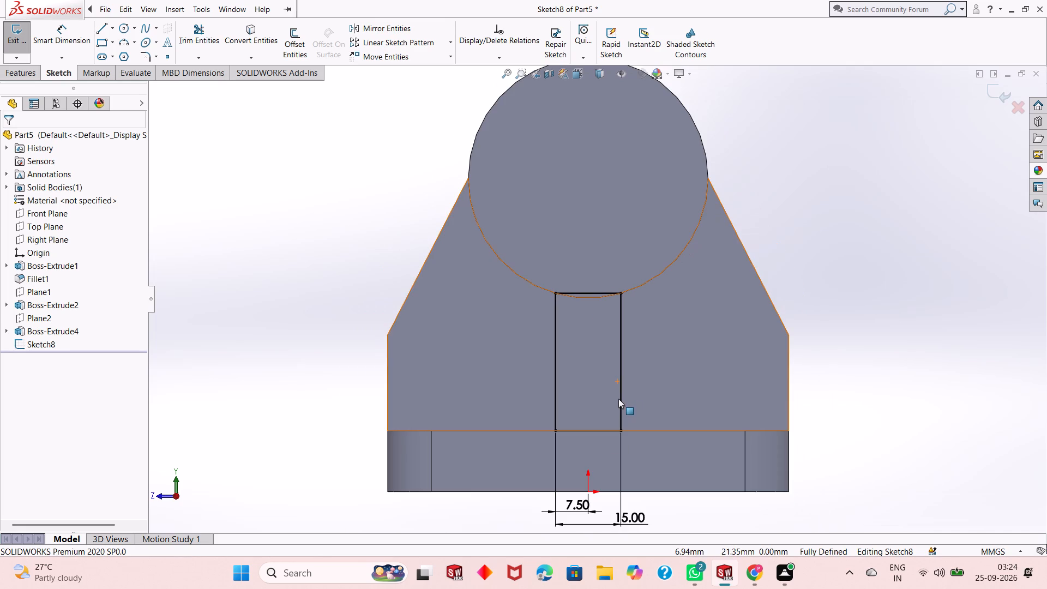
pyautogui.hotkey('ctrl', 'z')
pyautogui.hotkey('ctrl', 'z')
pyautogui.hotkey('ctrl', 'z')
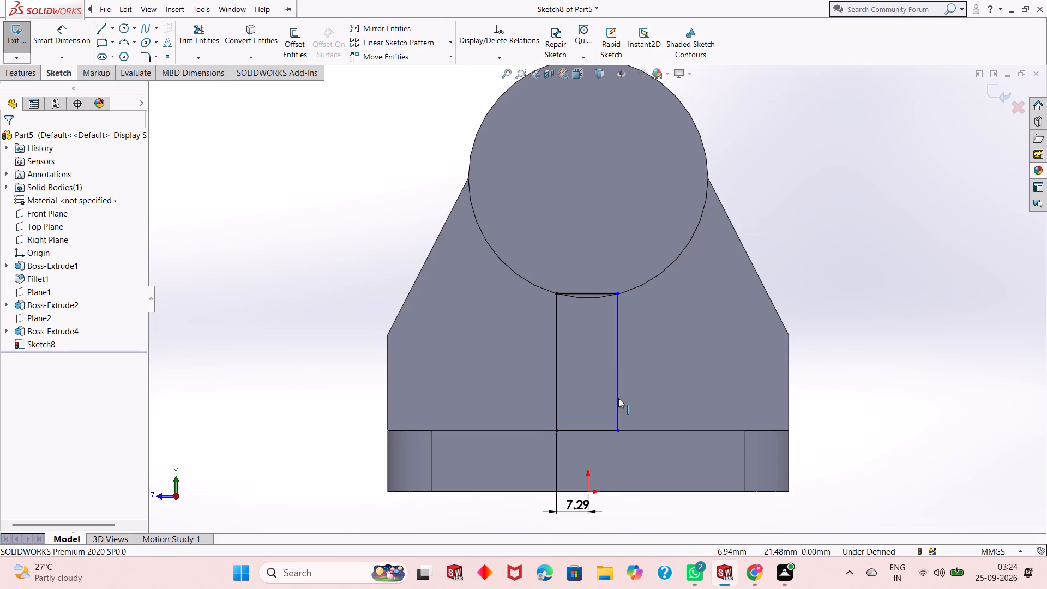
pyautogui.hotkey('ctrl', 'z')
pyautogui.hotkey('ctrl', 'z')
pyautogui.hotkey('ctrl', 'z')
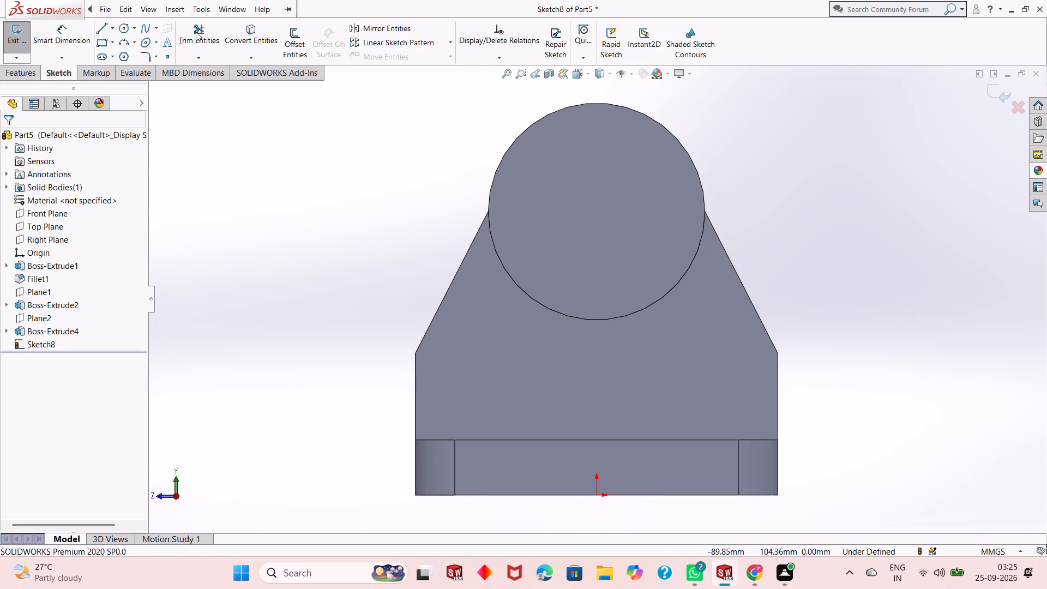
pyautogui.press('Escape')
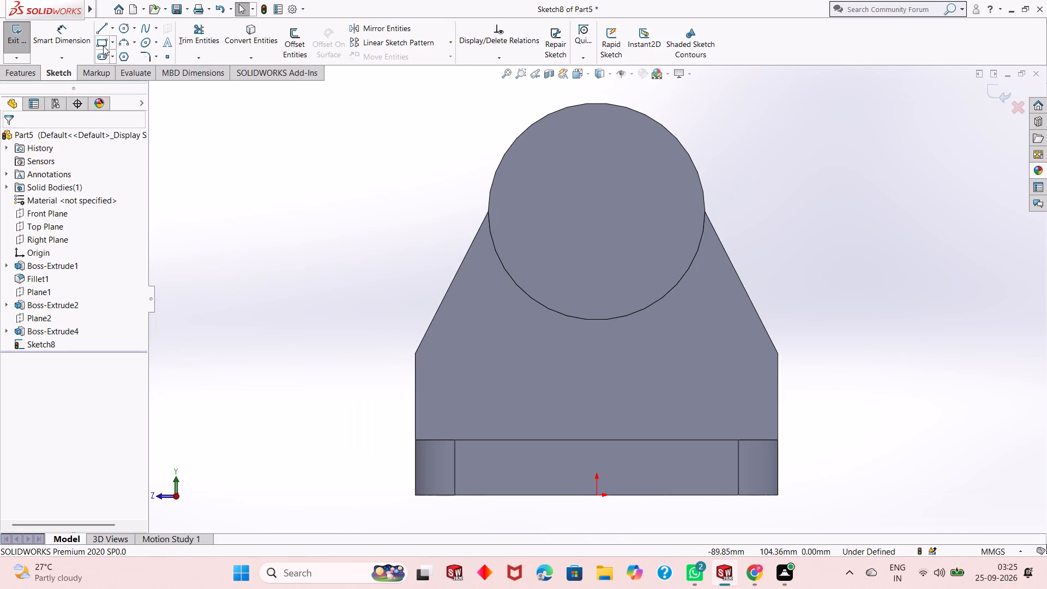
# Sketch a corner rectangle about 29.5 mm high on the upright's face, from just below the boss down to the base's top edge.
pyautogui.click(103, 46)
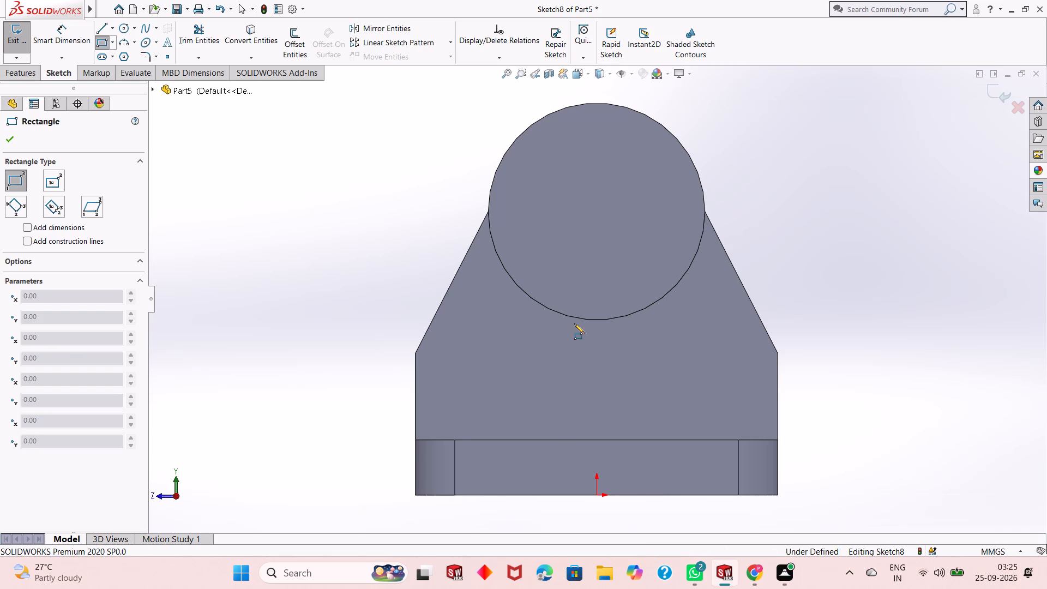
pyautogui.click(565, 324)
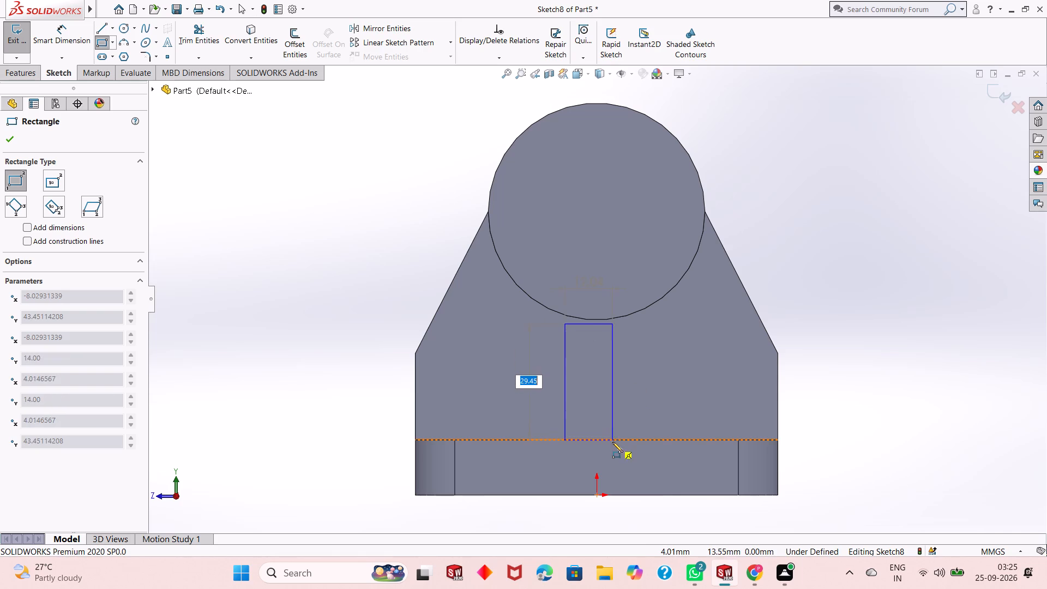
pyautogui.click(619, 441)
pyautogui.rightClick(348, 220)
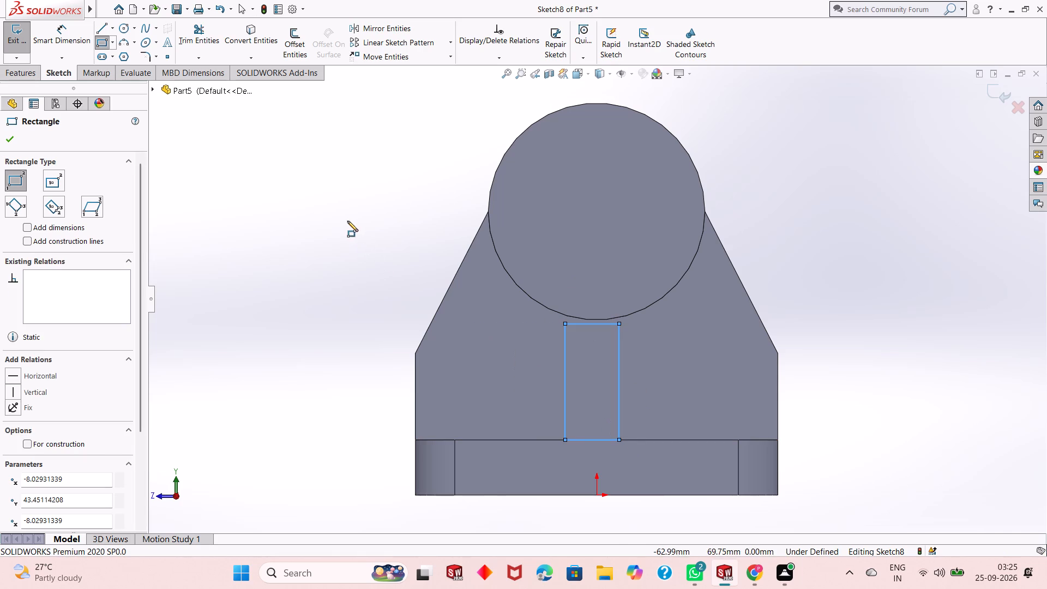
pyautogui.click(389, 235)
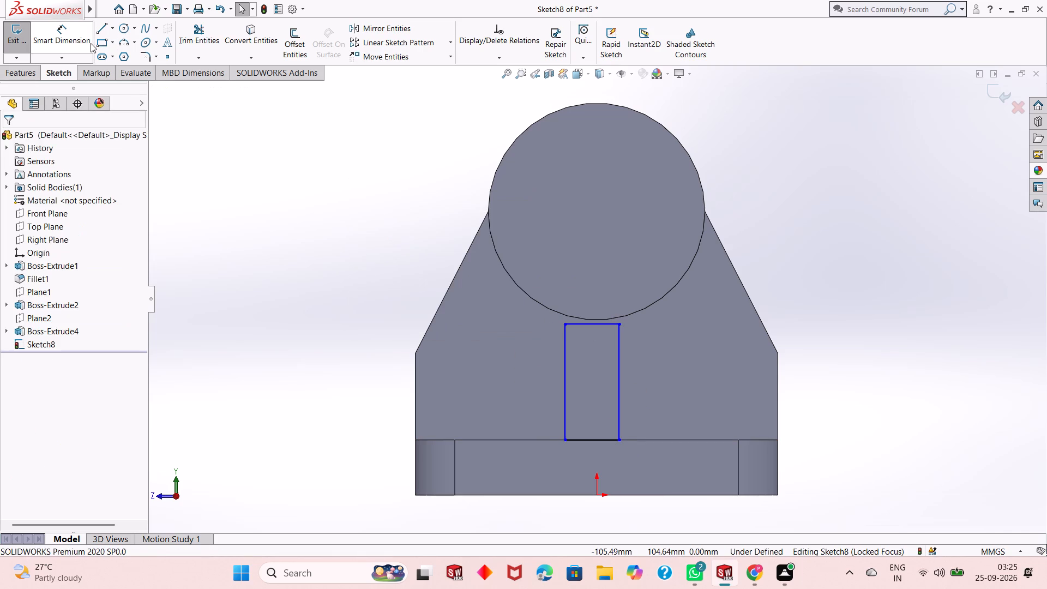
# Dimension the rectangle's lower corner 7.5 mm horizontally from the origin and its bottom edge 15 mm wide.
pyautogui.click(77, 32)
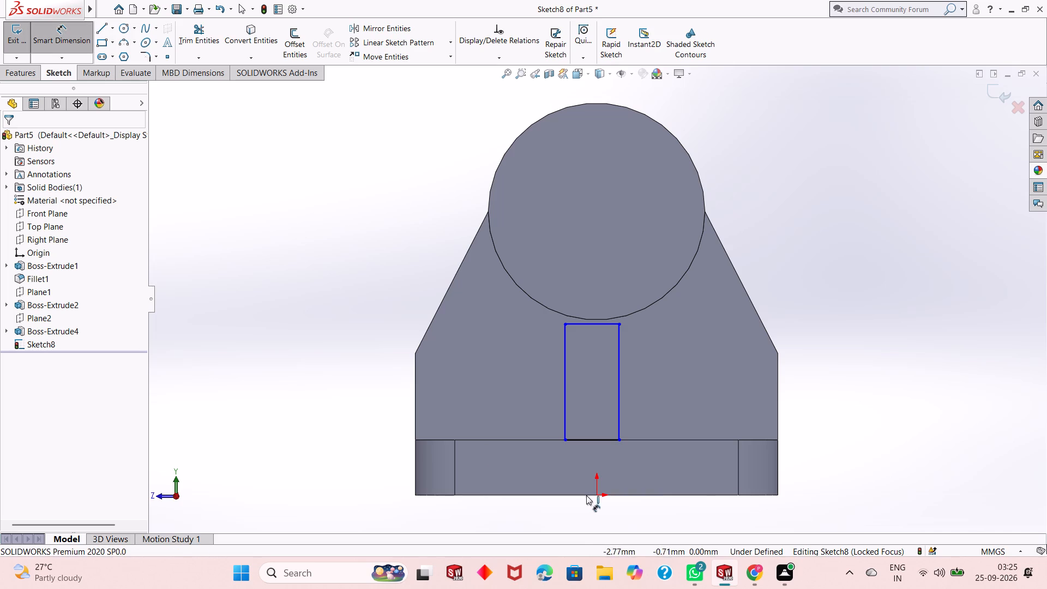
pyautogui.click(567, 441)
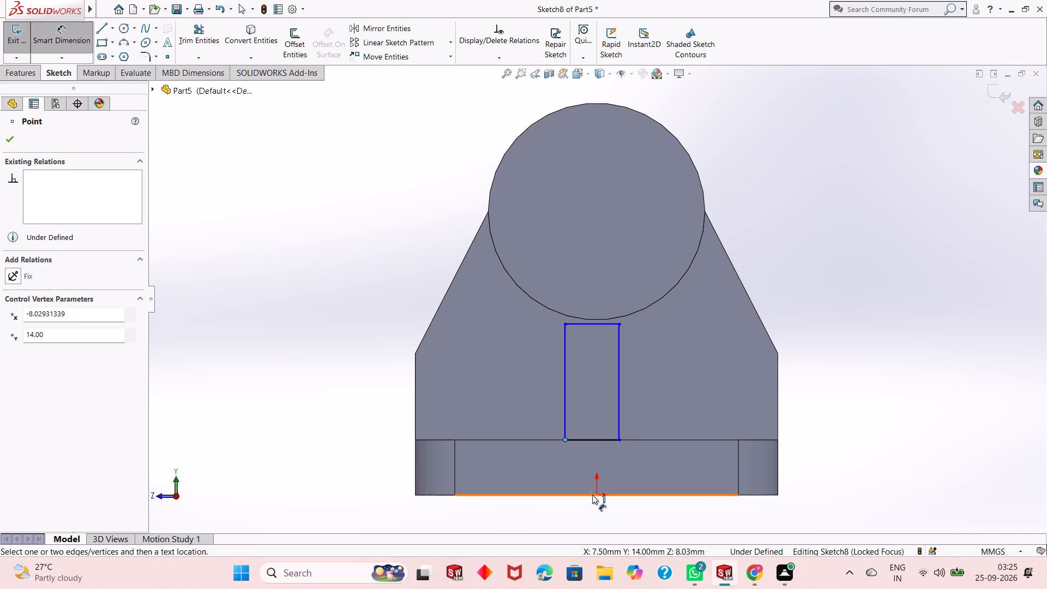
pyautogui.click(595, 495)
pyautogui.click(581, 505)
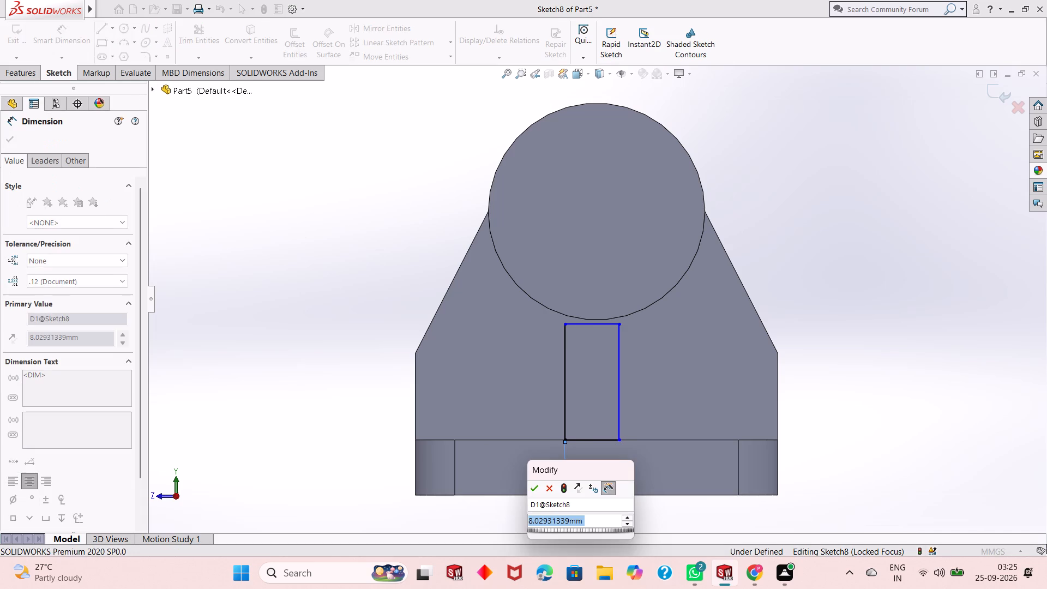
pyautogui.write('7.5')
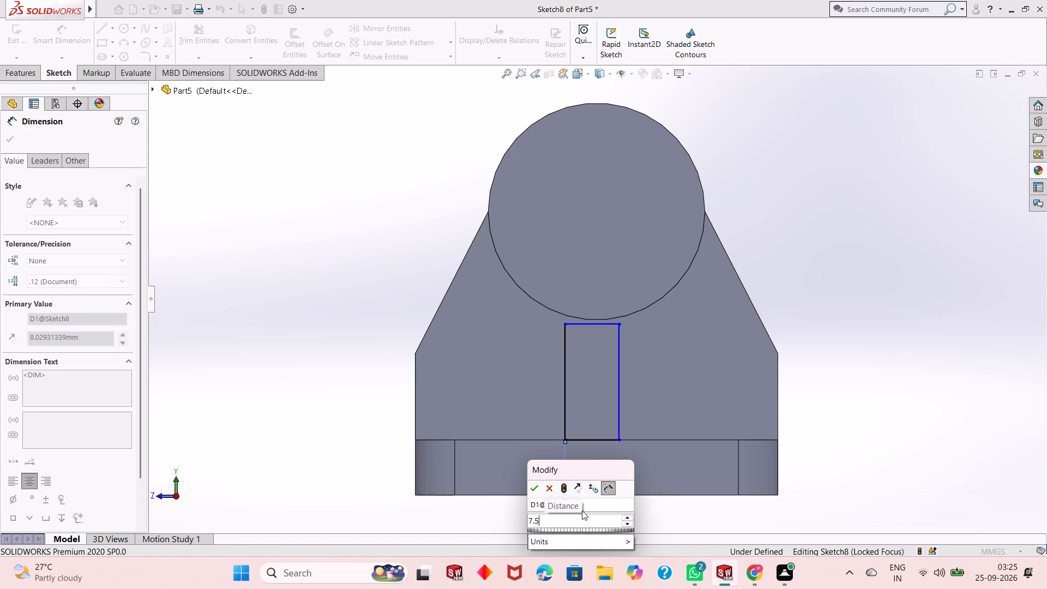
pyautogui.press('Return')
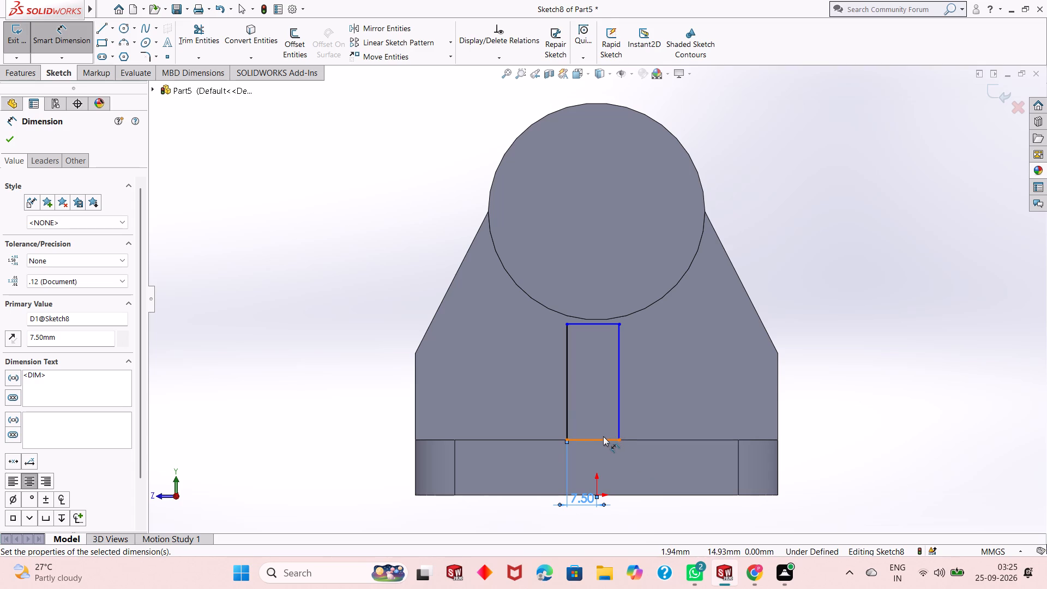
pyautogui.click(610, 439)
pyautogui.click(621, 512)
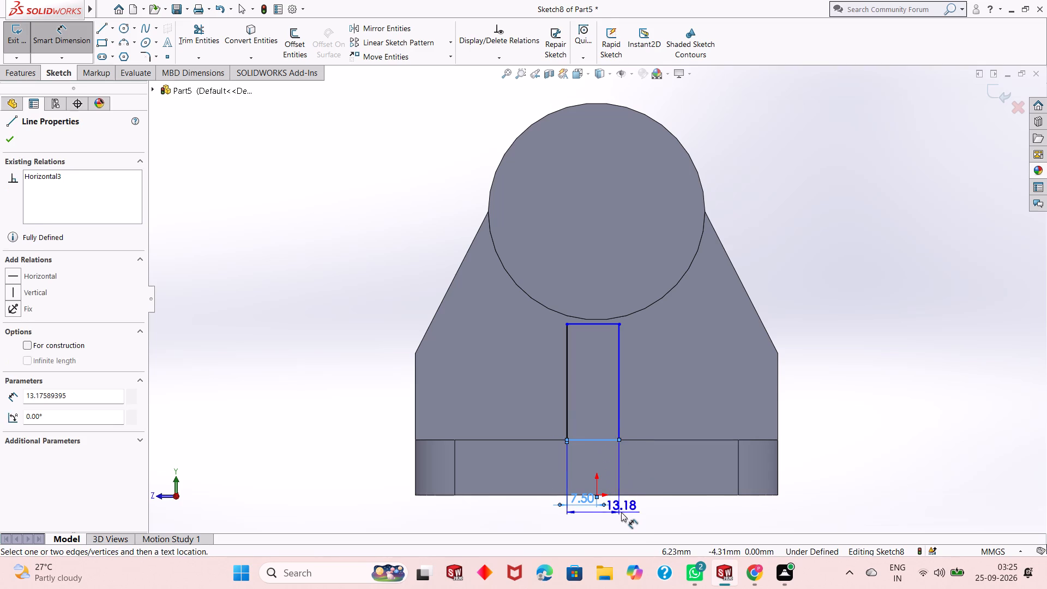
pyautogui.write('15')
pyautogui.press('Return')
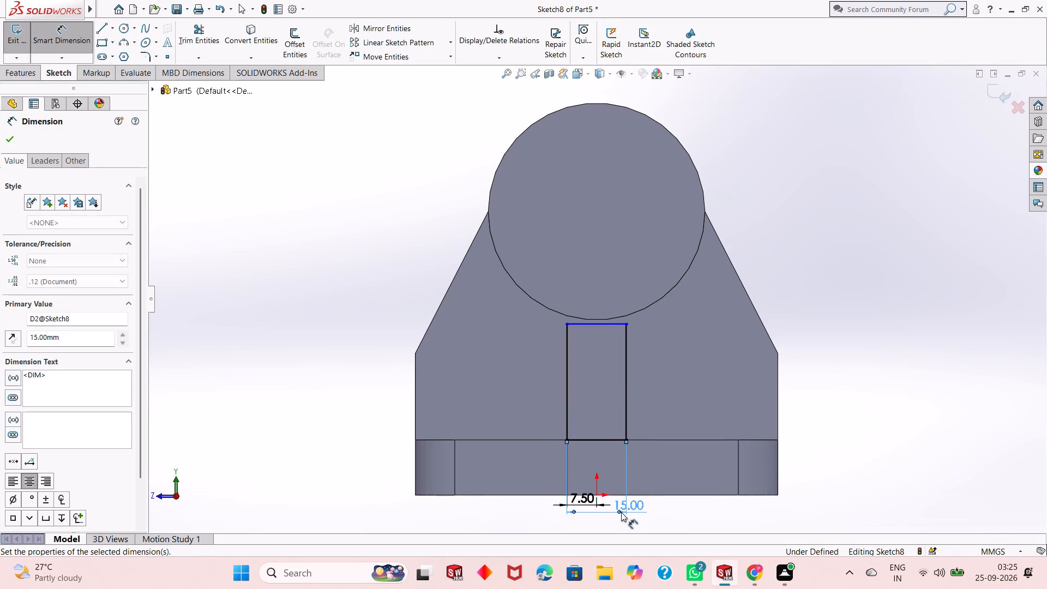
# Dimension the vertical distance from the boss circle's centre to the rectangle's top corner as 29 mm.
pyautogui.click(628, 327)
pyautogui.click(632, 315)
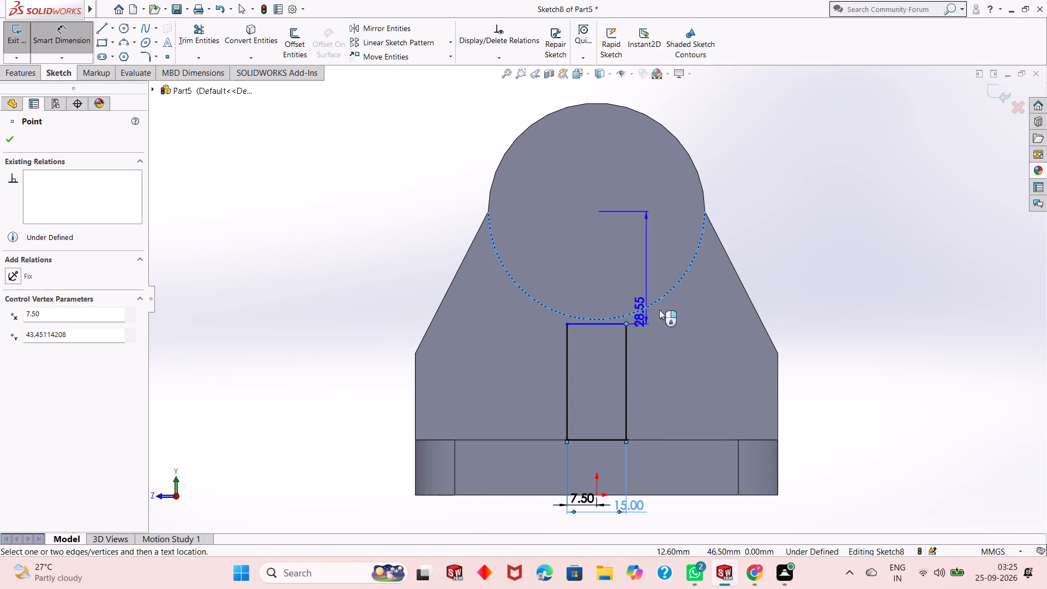
pyautogui.click(791, 298)
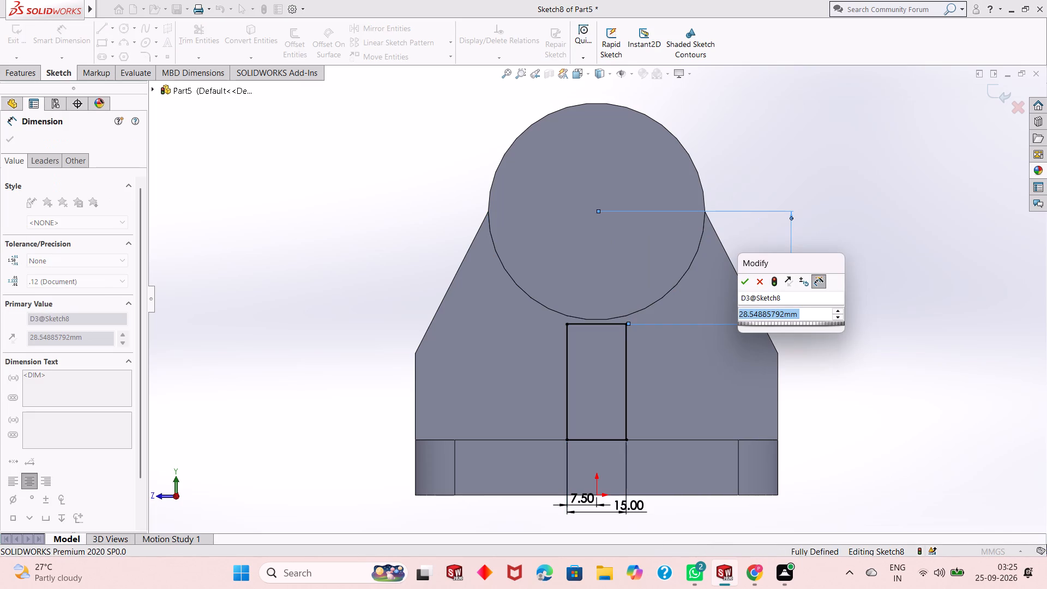
pyautogui.write('29')
pyautogui.press('Return')
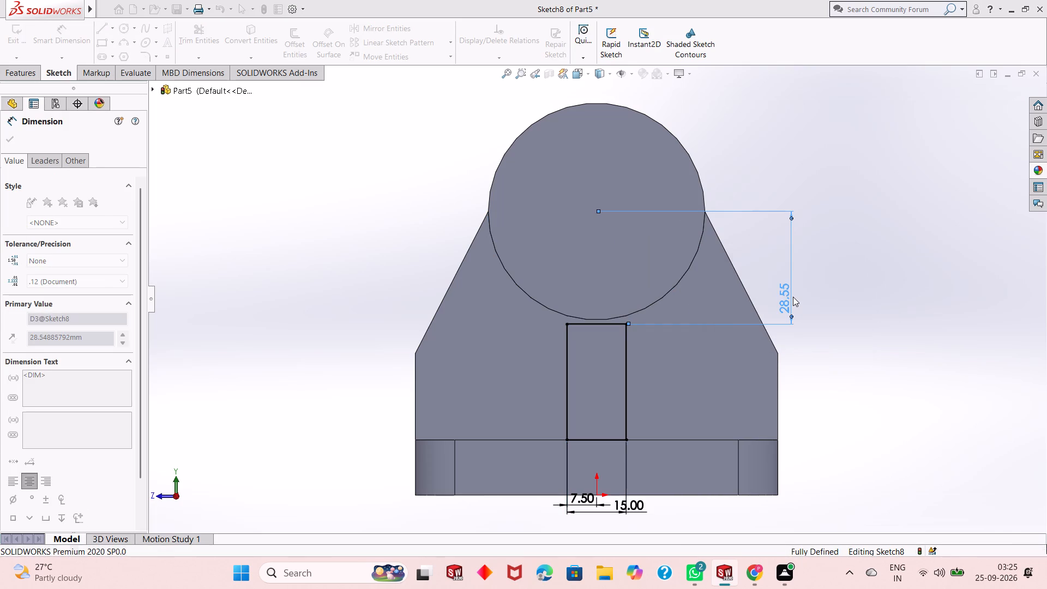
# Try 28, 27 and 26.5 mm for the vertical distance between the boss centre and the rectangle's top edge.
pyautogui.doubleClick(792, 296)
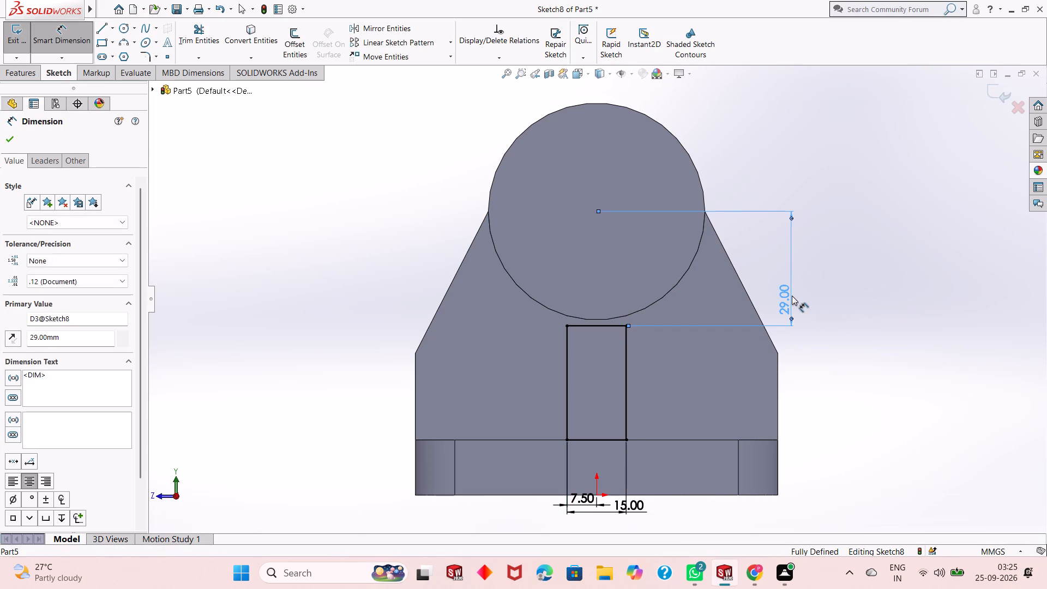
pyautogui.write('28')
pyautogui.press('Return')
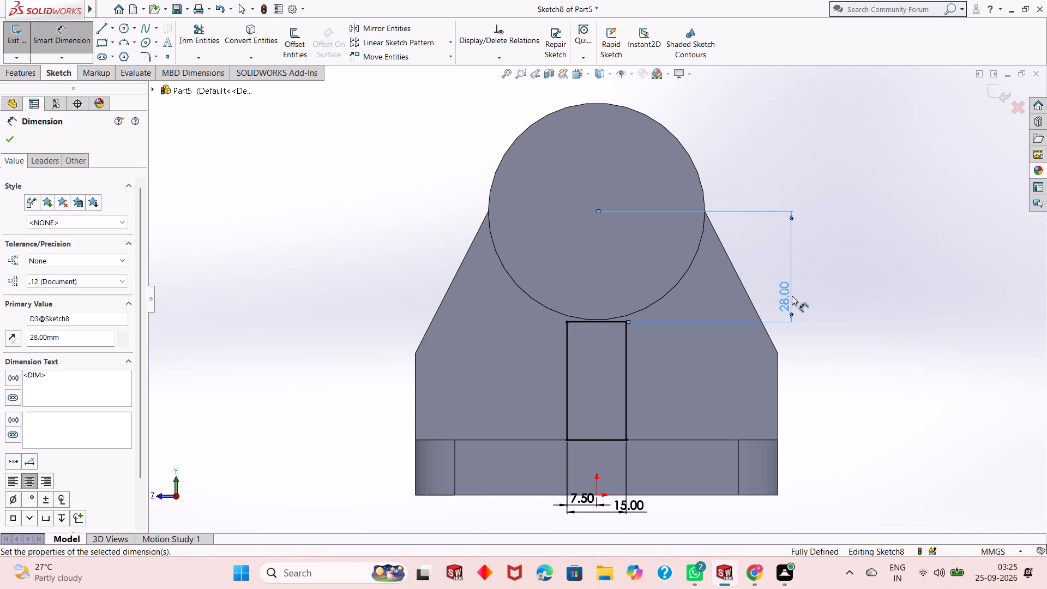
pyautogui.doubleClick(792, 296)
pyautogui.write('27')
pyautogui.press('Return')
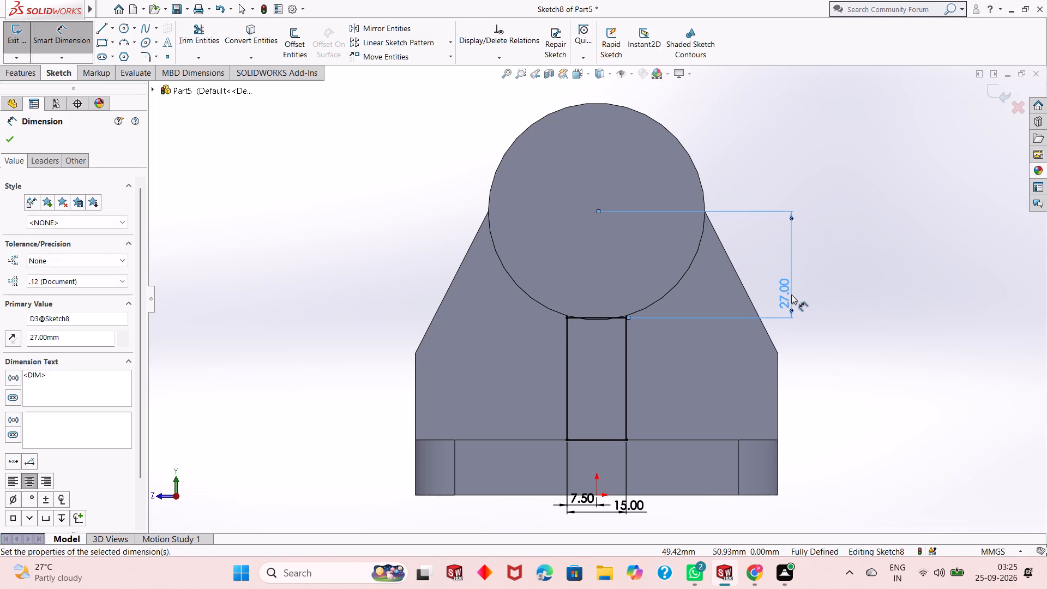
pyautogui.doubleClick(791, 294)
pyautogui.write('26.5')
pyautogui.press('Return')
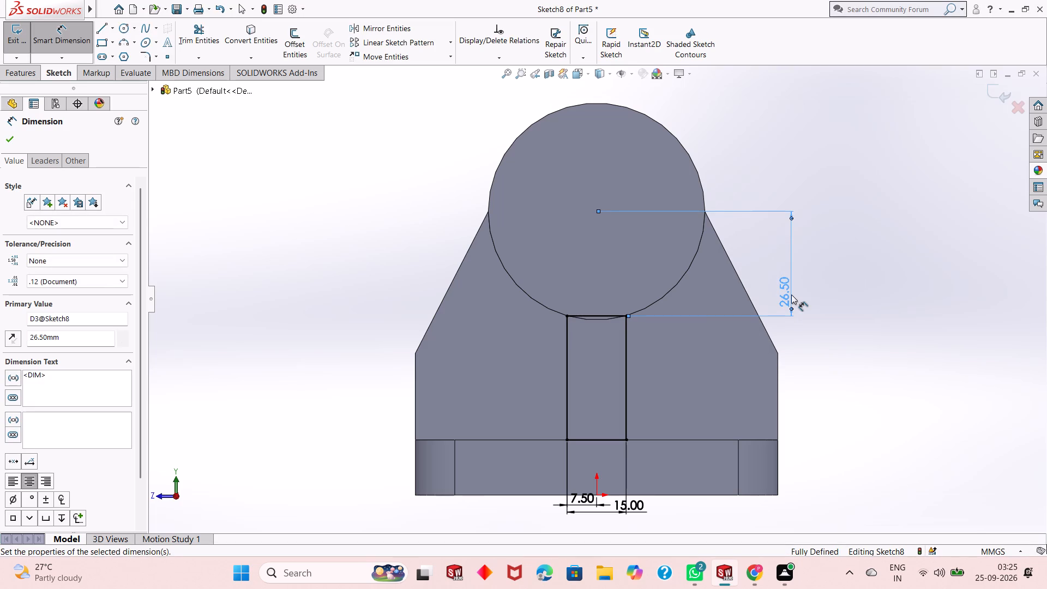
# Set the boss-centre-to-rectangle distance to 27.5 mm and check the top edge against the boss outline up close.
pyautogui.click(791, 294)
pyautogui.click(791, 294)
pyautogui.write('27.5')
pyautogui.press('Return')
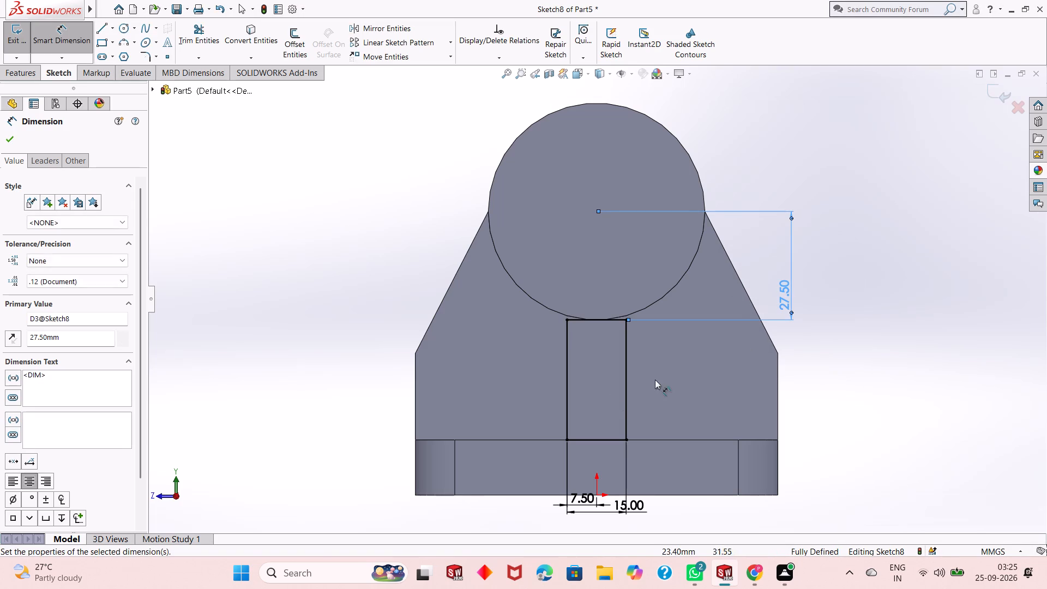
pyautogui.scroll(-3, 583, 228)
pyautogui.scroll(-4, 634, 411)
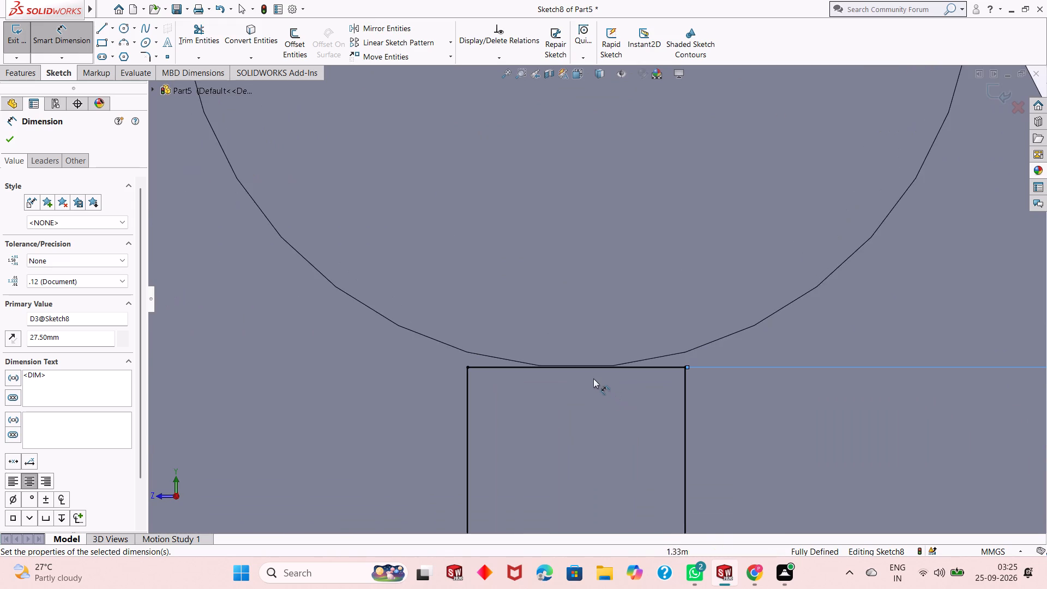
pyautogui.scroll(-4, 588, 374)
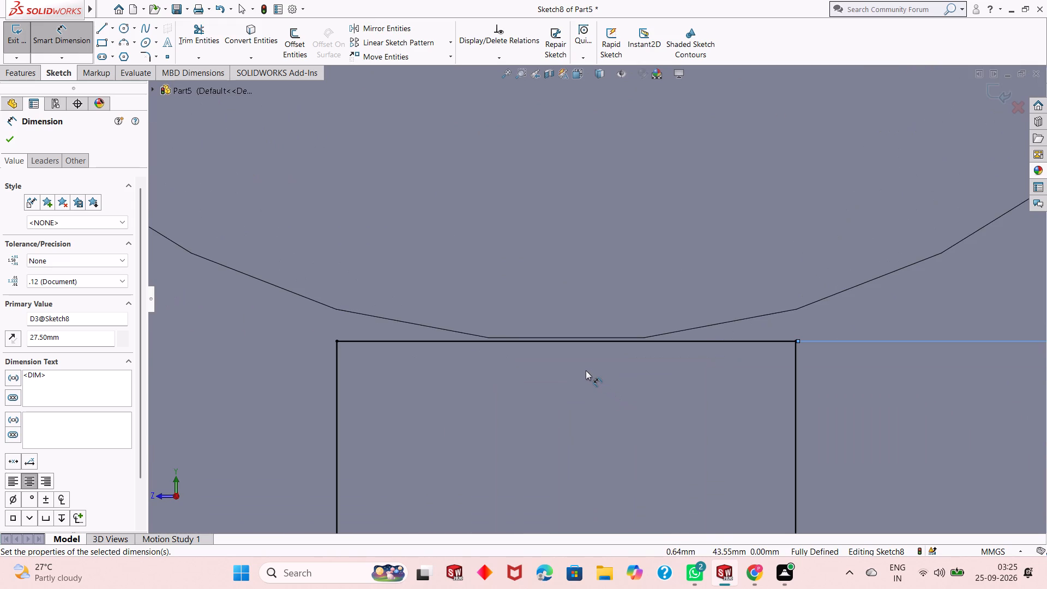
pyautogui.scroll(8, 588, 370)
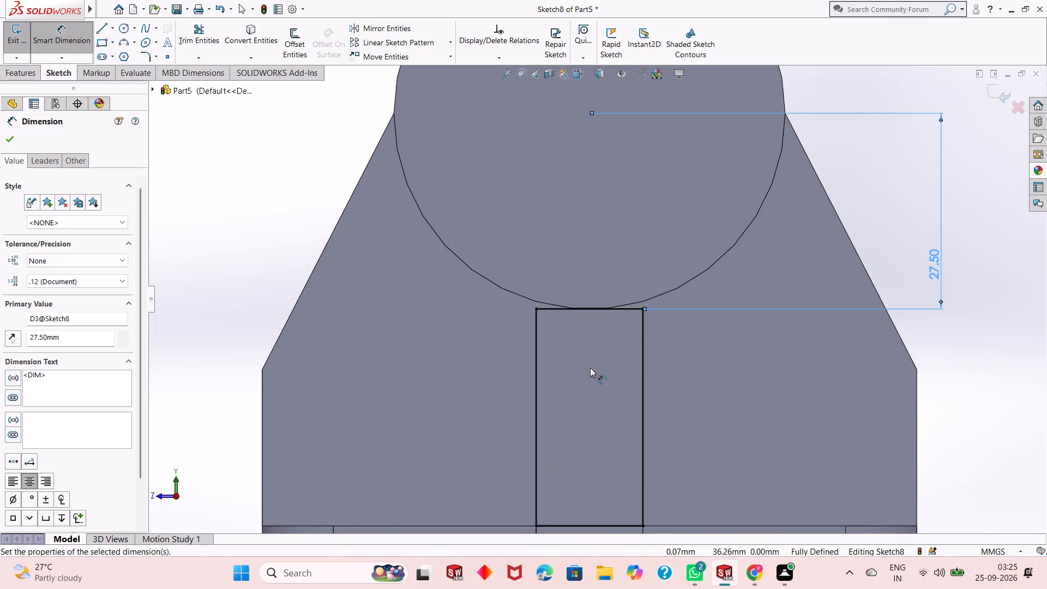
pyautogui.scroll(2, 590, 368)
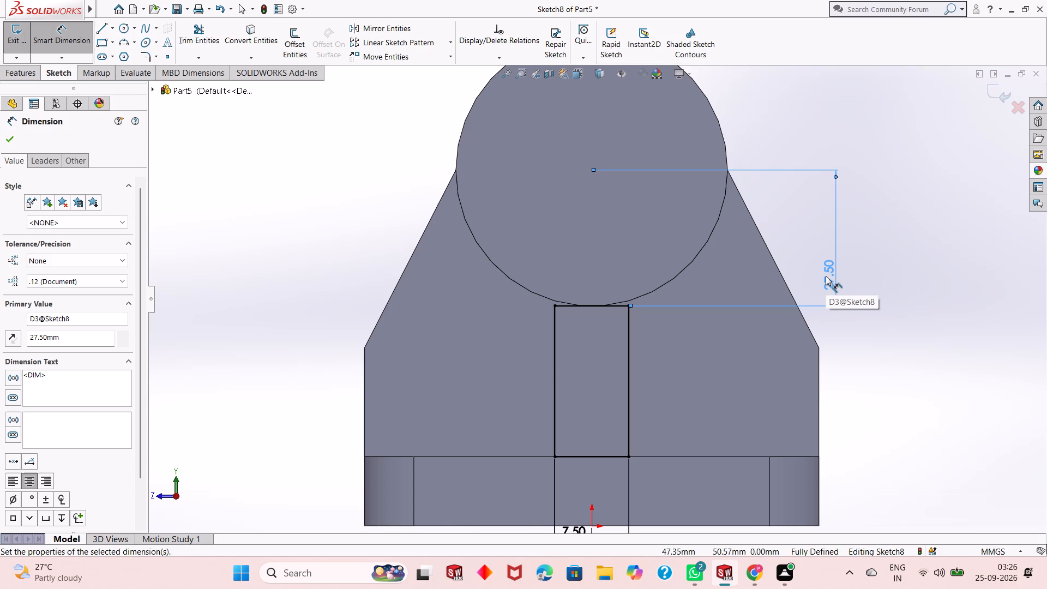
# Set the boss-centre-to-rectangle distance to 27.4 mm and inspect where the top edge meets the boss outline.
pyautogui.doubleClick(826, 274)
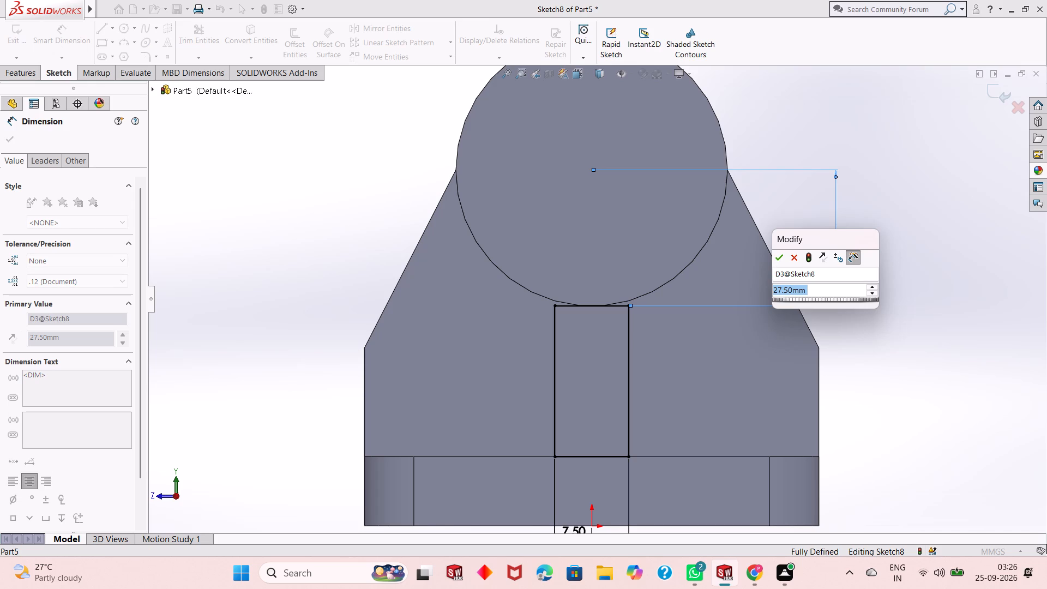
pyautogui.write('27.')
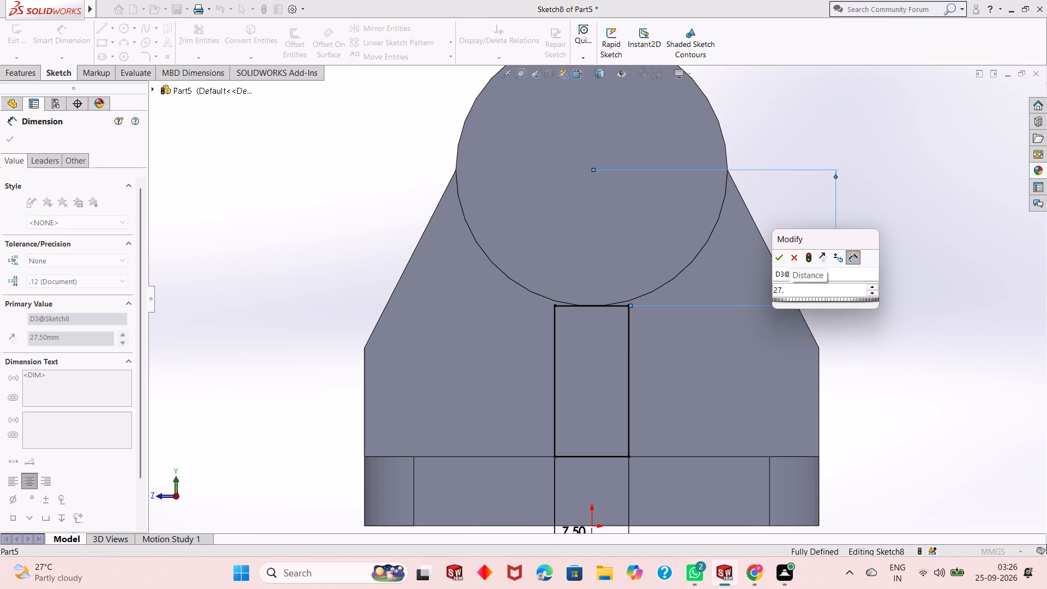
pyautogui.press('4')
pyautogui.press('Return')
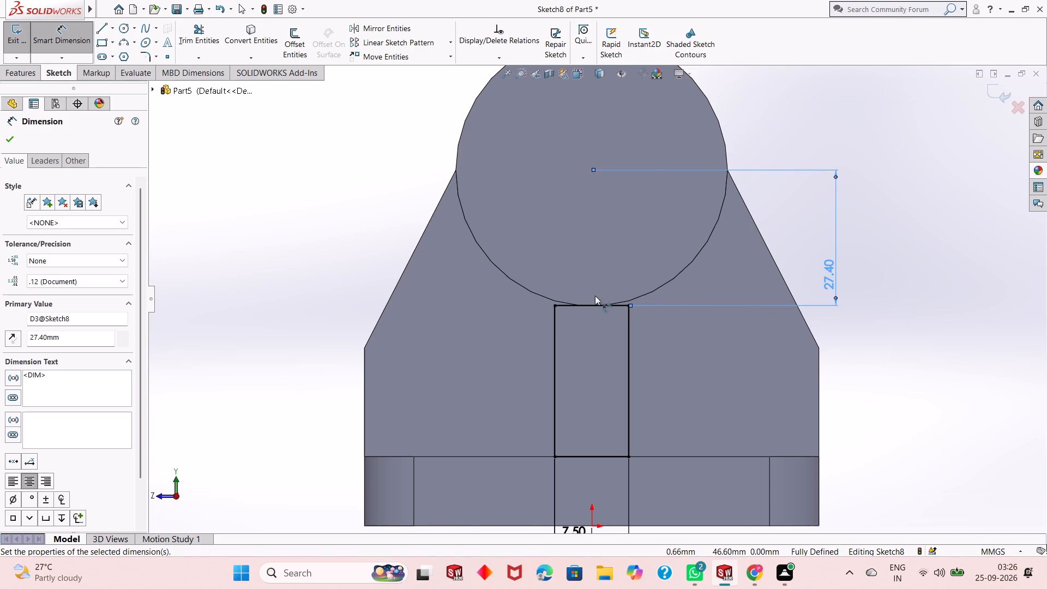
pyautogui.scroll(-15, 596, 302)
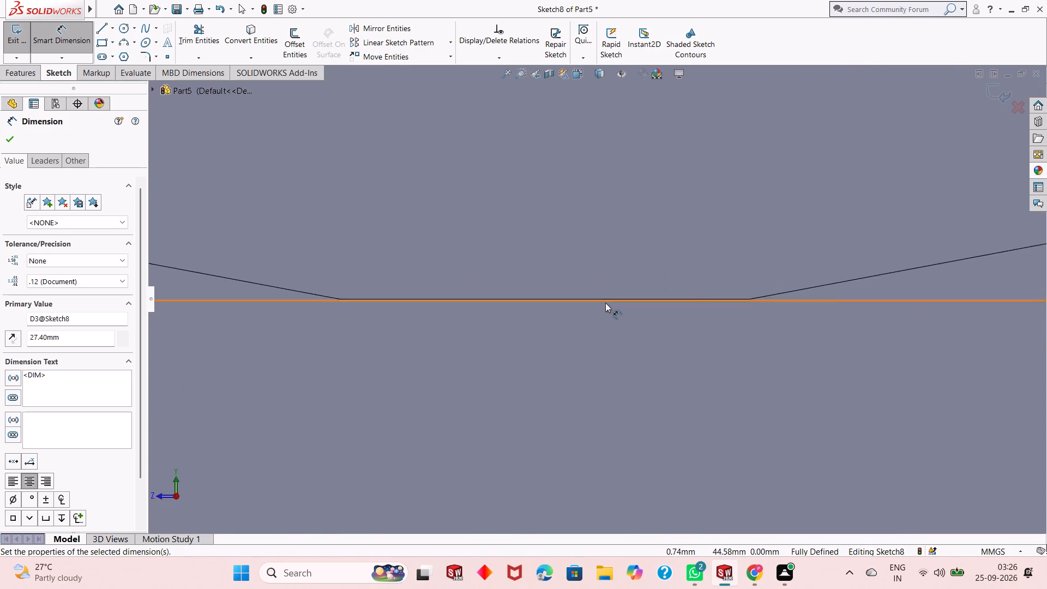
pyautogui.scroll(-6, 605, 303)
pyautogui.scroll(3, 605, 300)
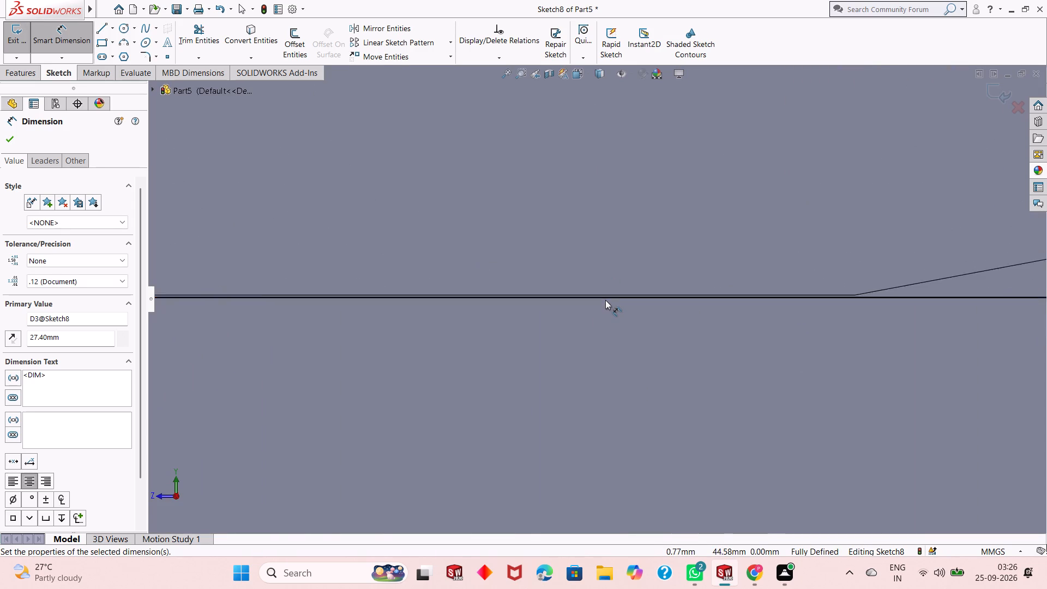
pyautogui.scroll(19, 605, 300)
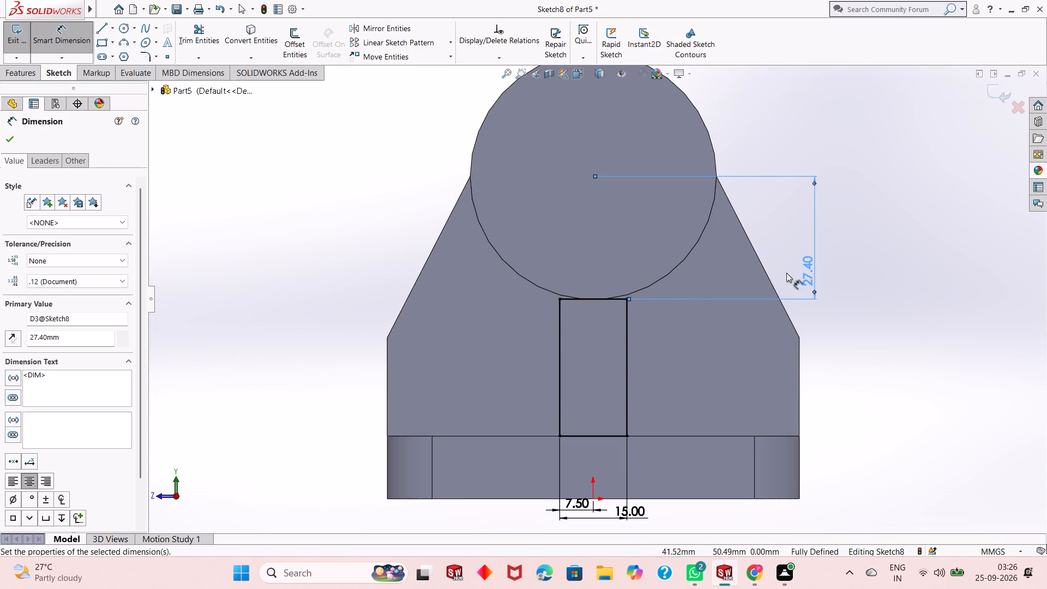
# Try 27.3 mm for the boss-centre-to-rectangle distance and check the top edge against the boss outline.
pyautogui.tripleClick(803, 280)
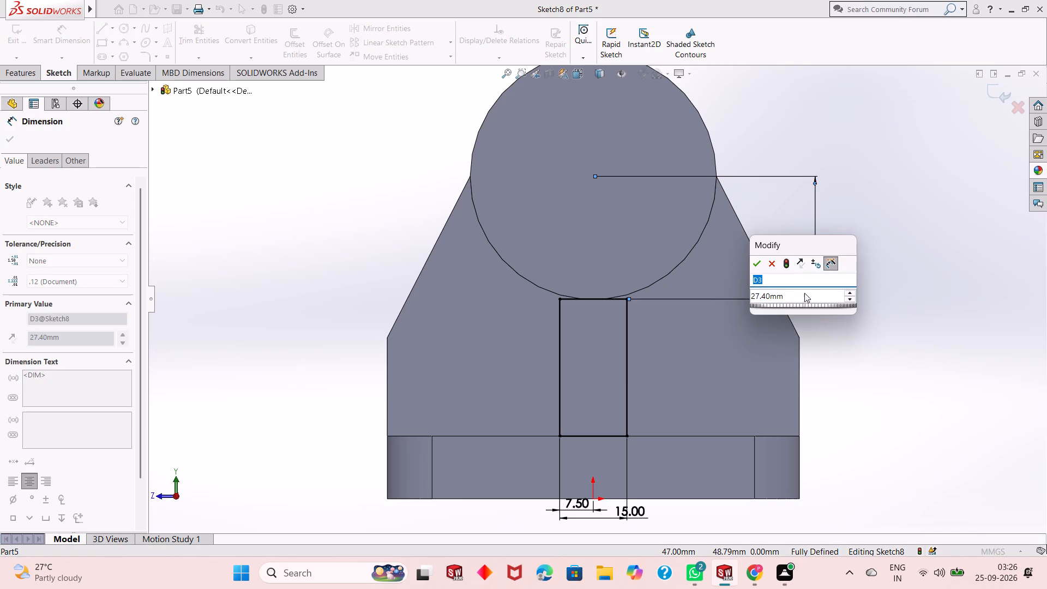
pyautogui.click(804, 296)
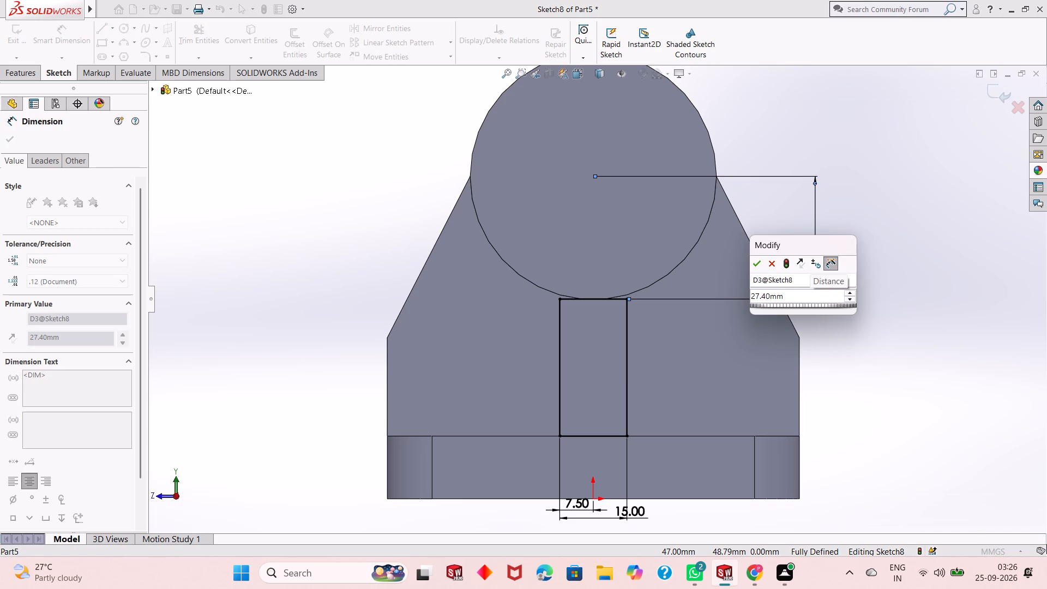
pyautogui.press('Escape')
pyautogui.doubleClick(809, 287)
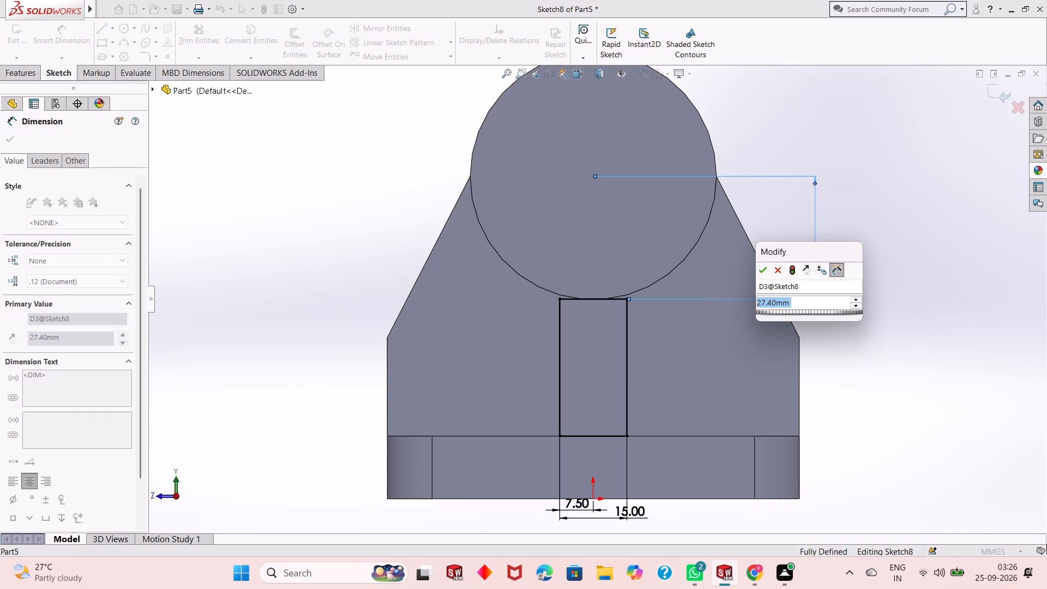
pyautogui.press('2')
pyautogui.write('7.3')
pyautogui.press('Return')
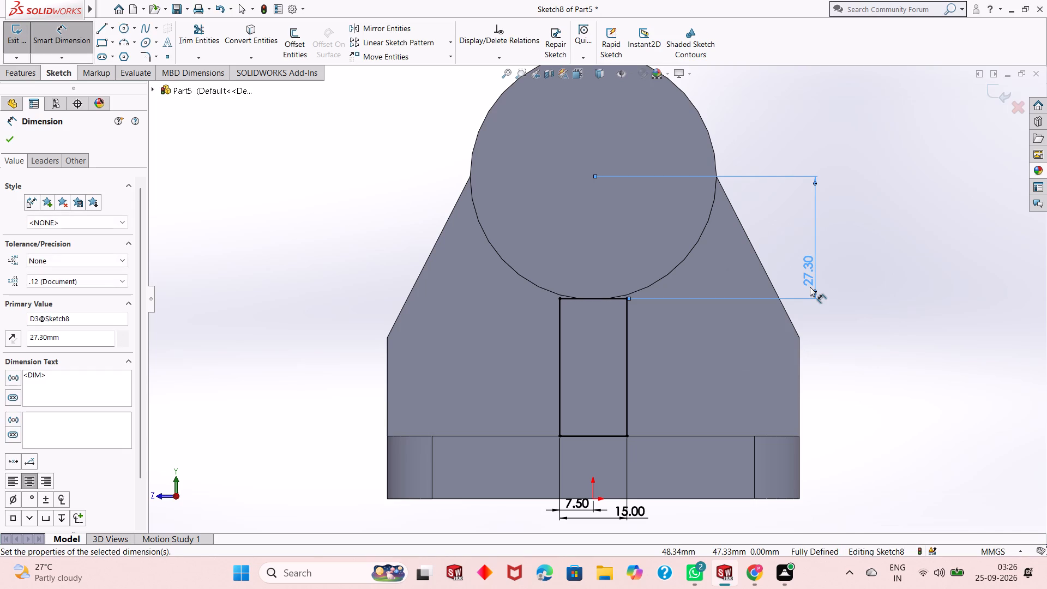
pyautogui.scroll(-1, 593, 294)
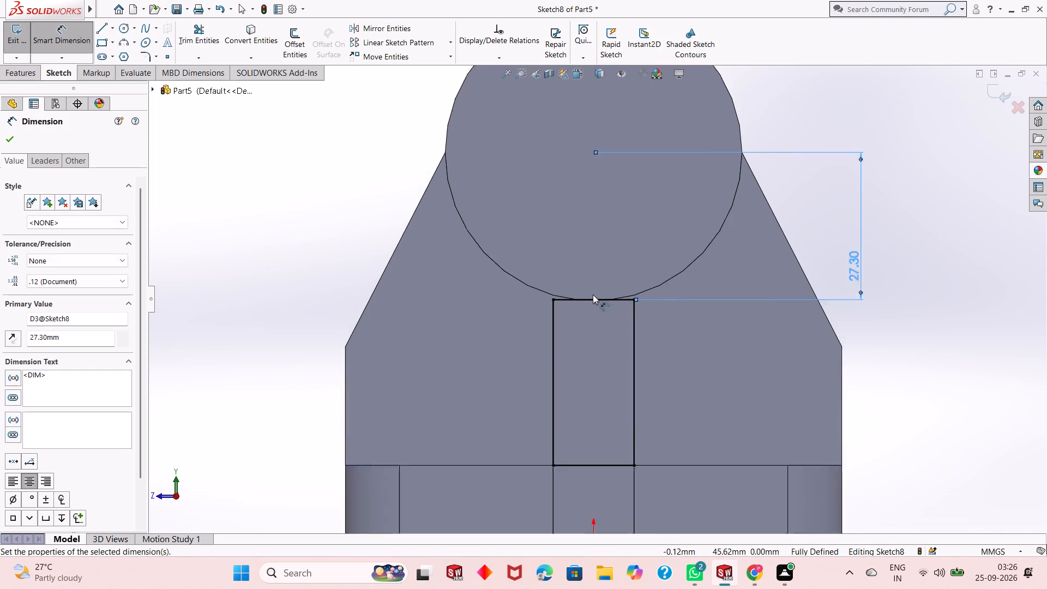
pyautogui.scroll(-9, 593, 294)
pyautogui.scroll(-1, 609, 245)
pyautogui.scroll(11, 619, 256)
# Set the vertical distance from the boss centre to the rectangle's top edge to 27.4 mm and finish dimensioning.
pyautogui.doubleClick(820, 278)
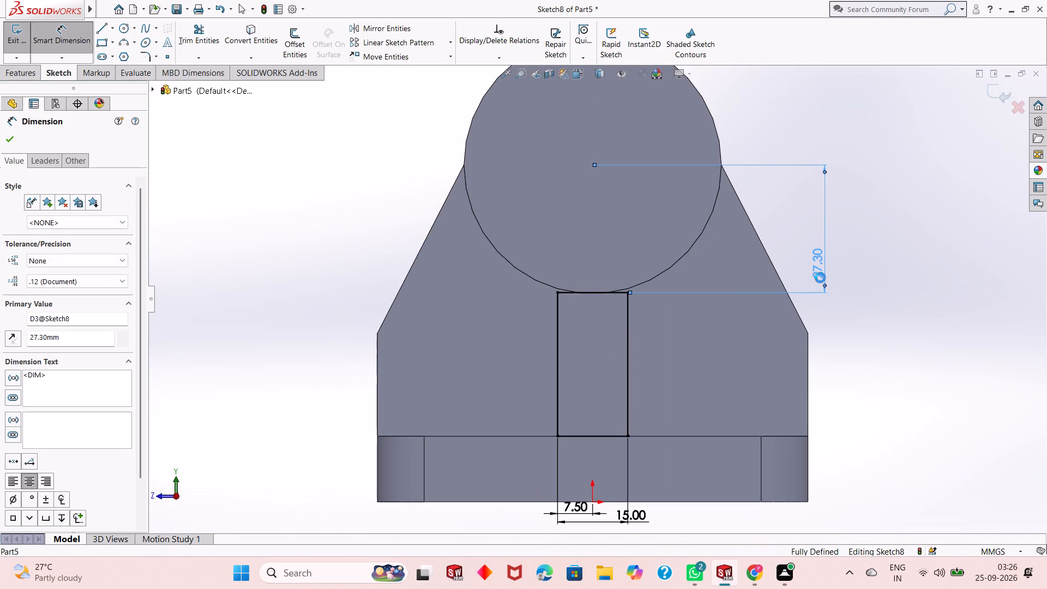
pyautogui.write('24')
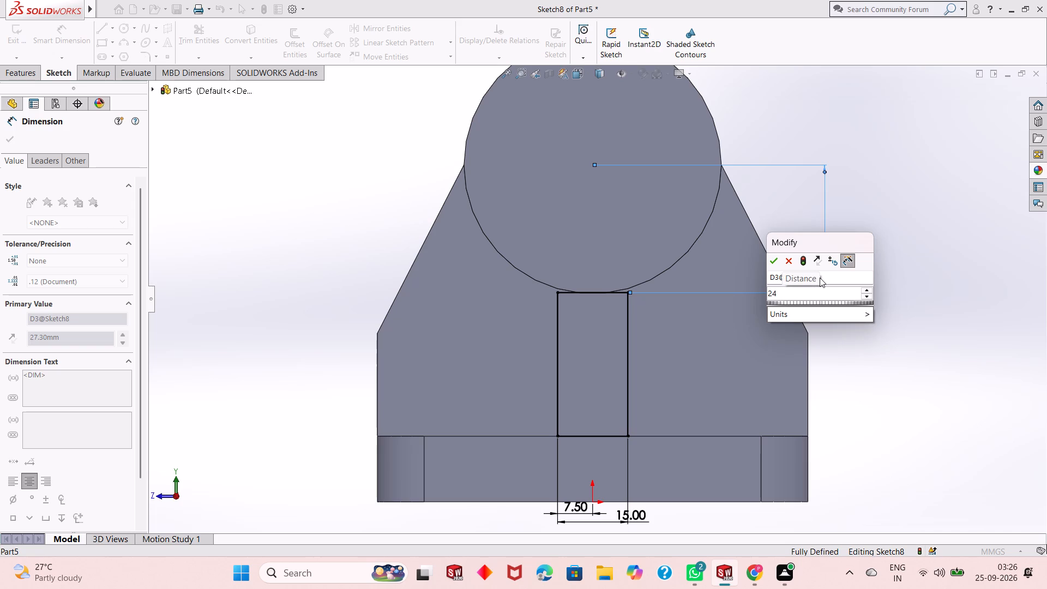
pyautogui.press('BackSpace')
pyautogui.write('7.4')
pyautogui.press('Return')
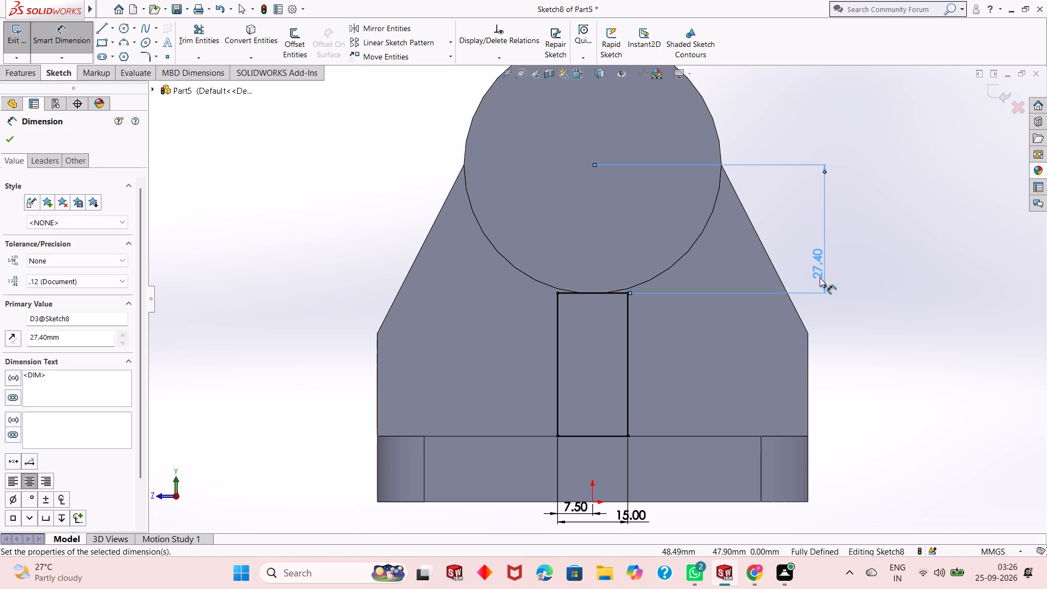
pyautogui.rightClick(870, 211)
pyautogui.click(889, 254)
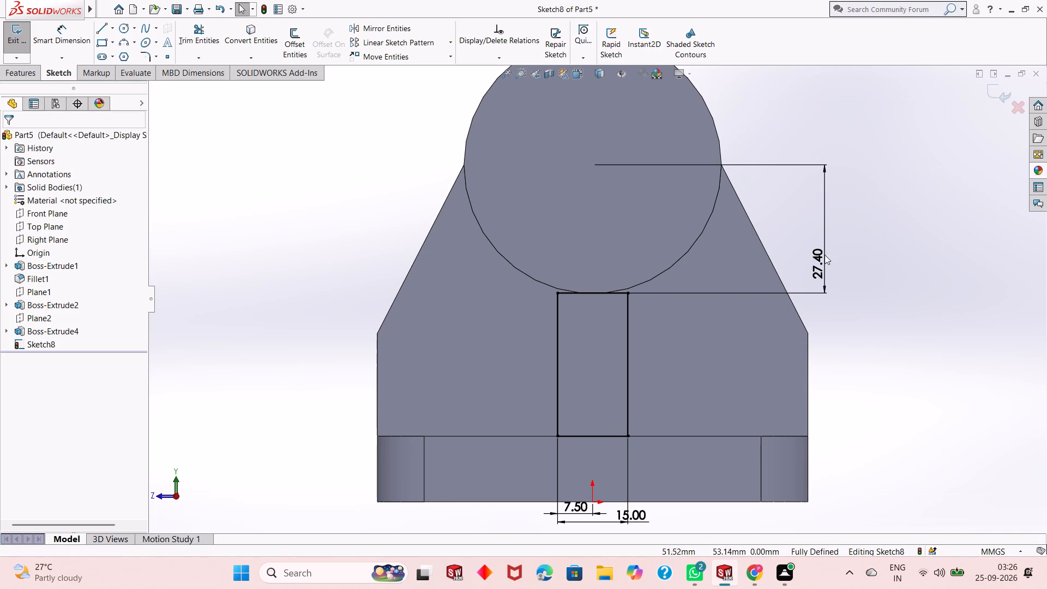
pyautogui.scroll(2, 799, 256)
pyautogui.moveTo(715, 341); pyautogui.dragTo(688, 345, button='middle')
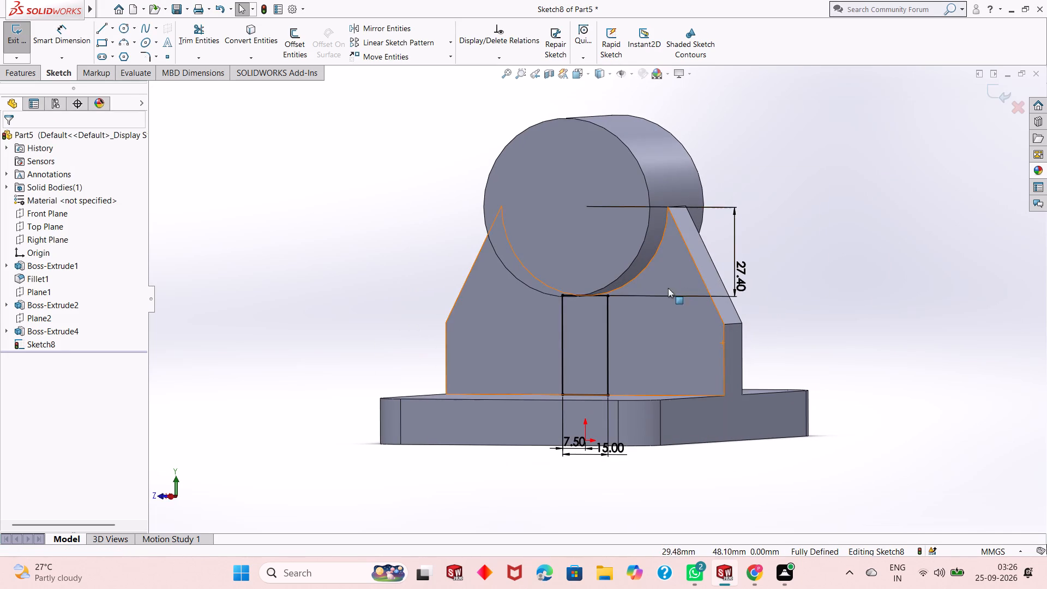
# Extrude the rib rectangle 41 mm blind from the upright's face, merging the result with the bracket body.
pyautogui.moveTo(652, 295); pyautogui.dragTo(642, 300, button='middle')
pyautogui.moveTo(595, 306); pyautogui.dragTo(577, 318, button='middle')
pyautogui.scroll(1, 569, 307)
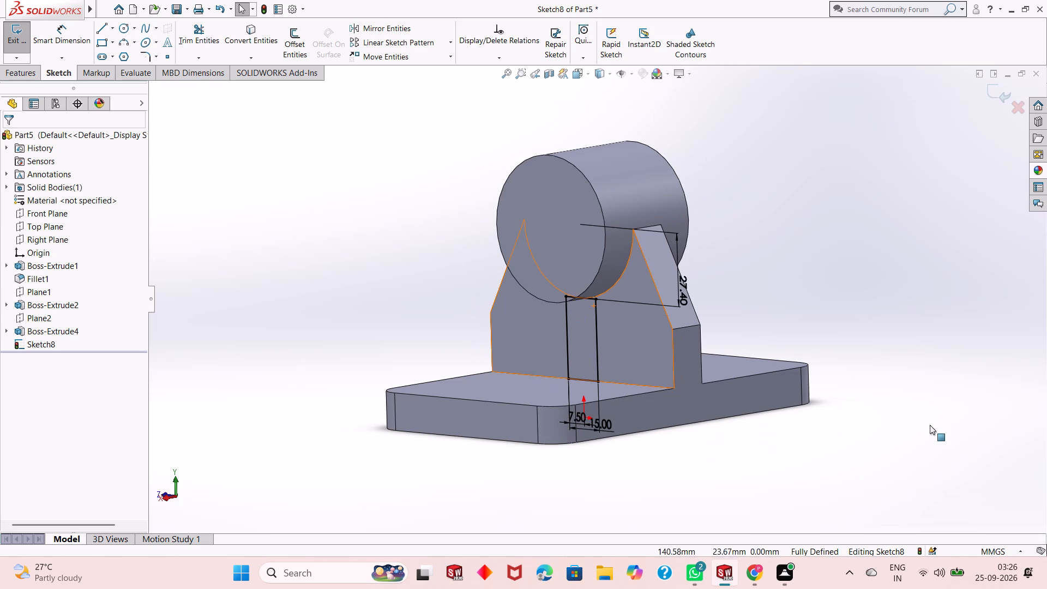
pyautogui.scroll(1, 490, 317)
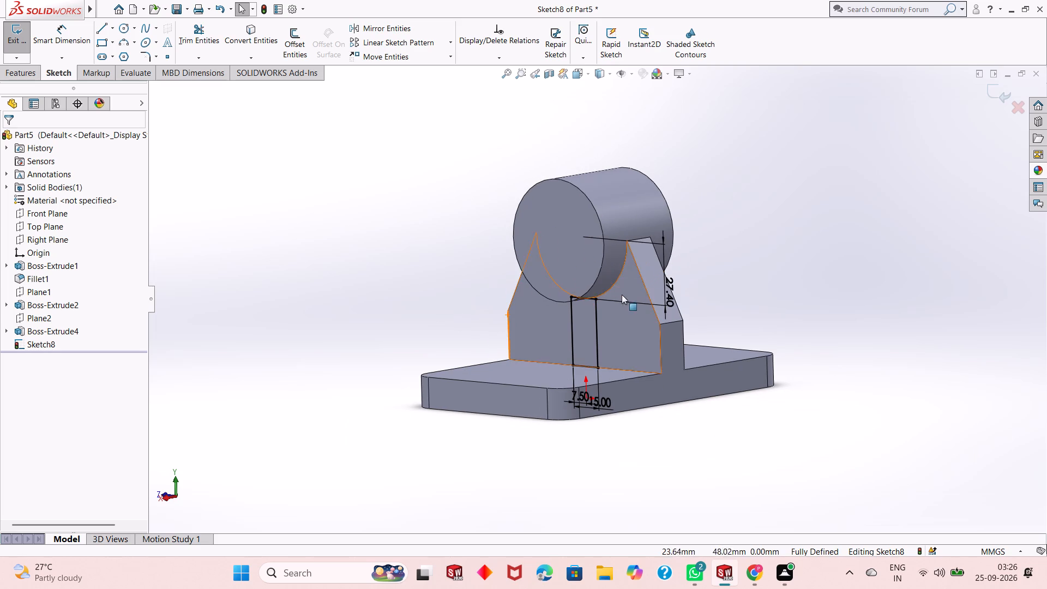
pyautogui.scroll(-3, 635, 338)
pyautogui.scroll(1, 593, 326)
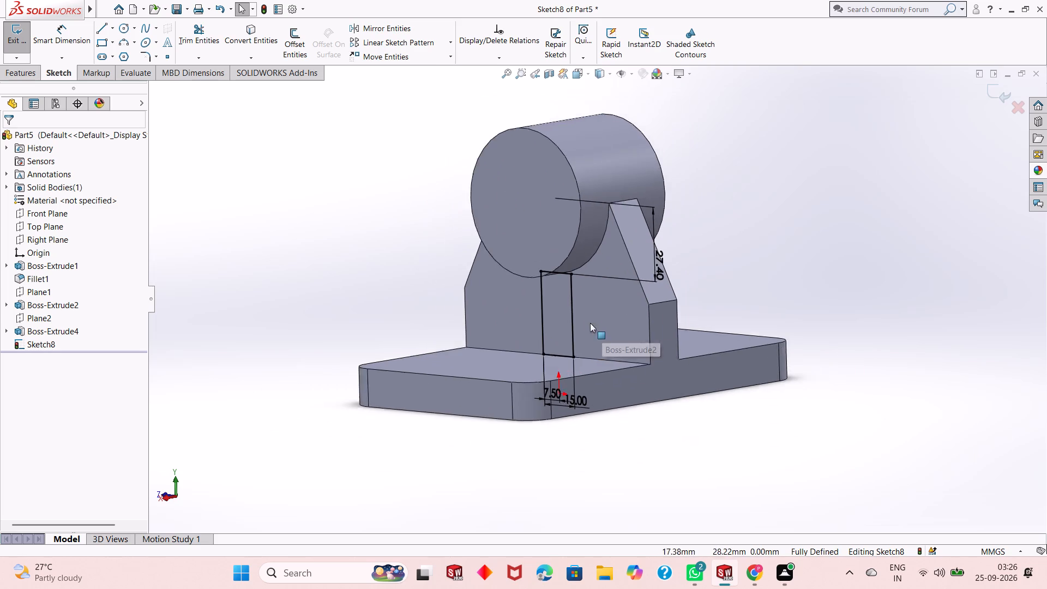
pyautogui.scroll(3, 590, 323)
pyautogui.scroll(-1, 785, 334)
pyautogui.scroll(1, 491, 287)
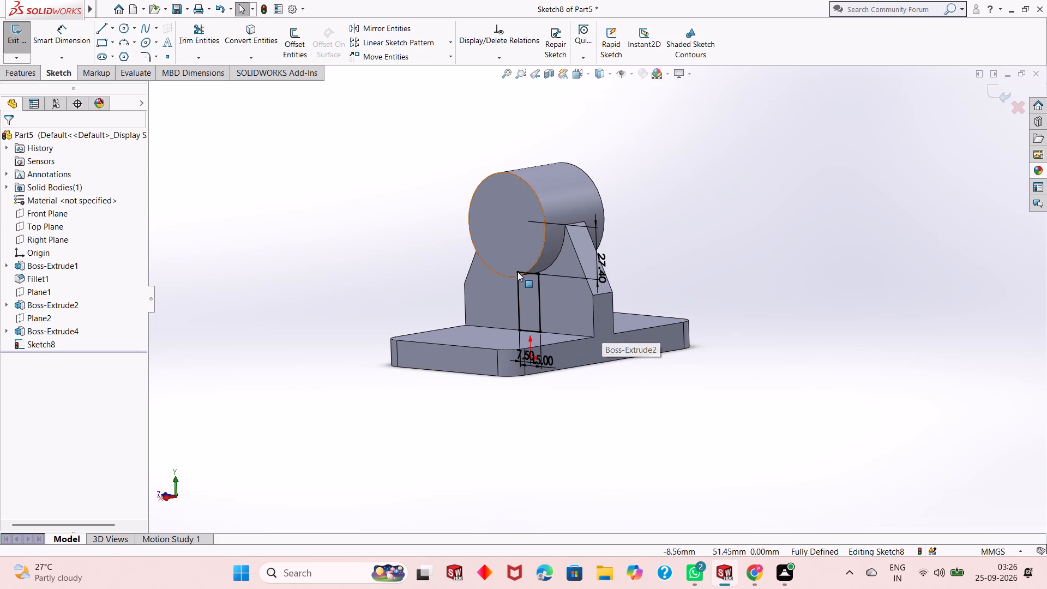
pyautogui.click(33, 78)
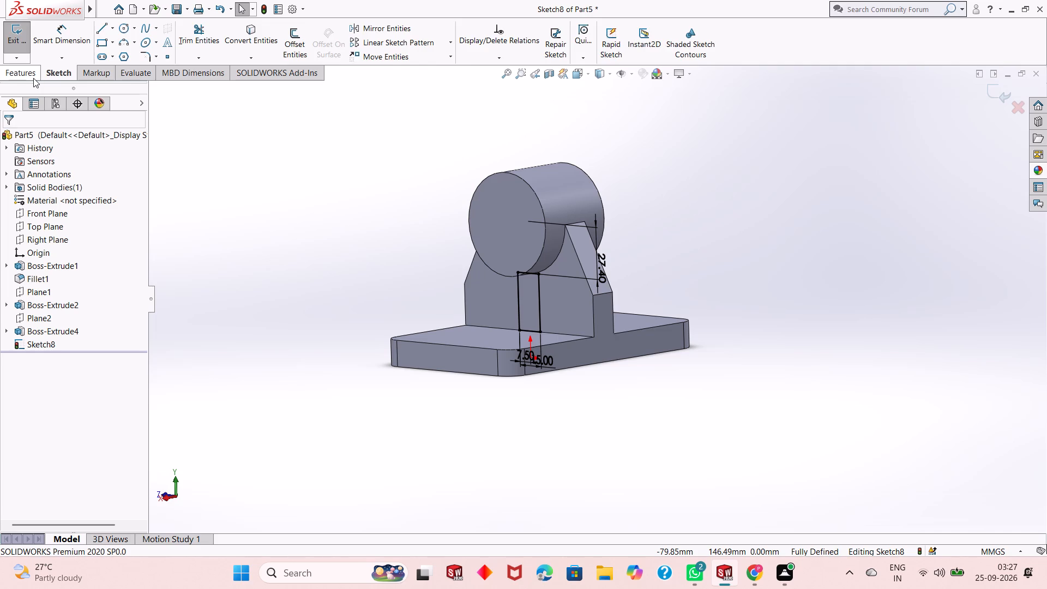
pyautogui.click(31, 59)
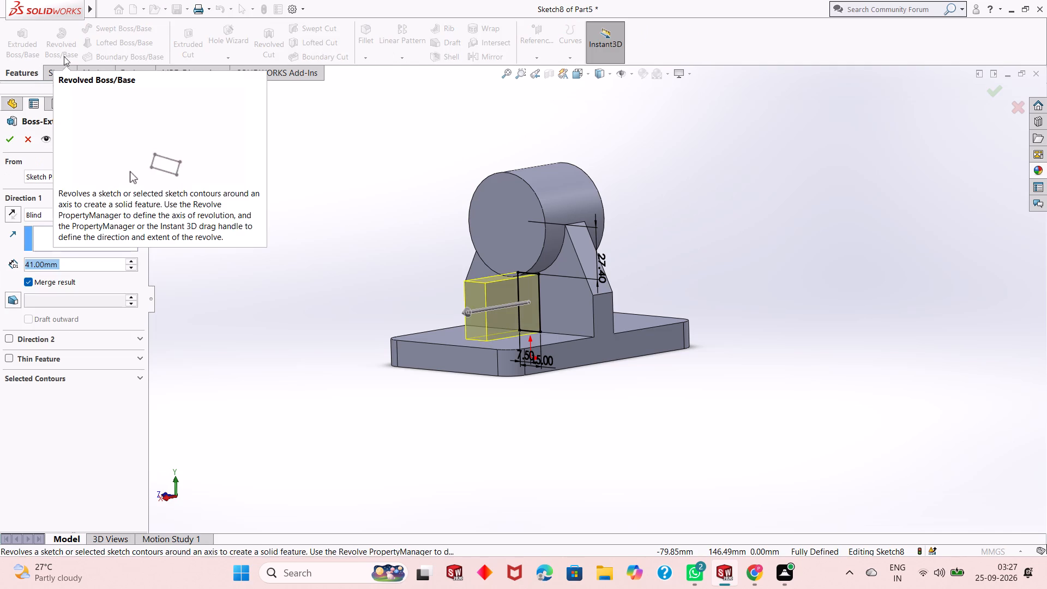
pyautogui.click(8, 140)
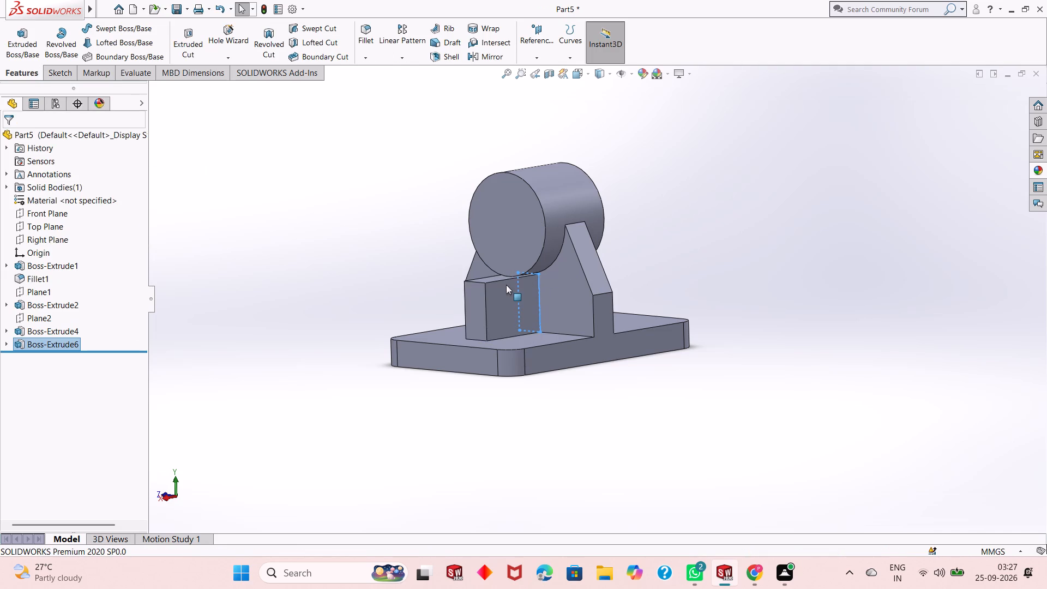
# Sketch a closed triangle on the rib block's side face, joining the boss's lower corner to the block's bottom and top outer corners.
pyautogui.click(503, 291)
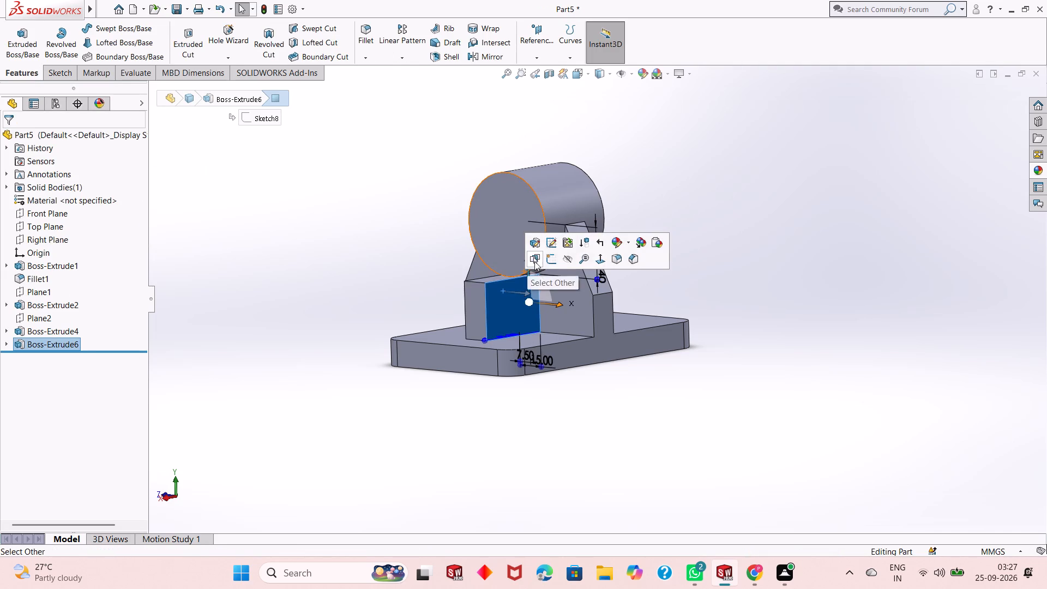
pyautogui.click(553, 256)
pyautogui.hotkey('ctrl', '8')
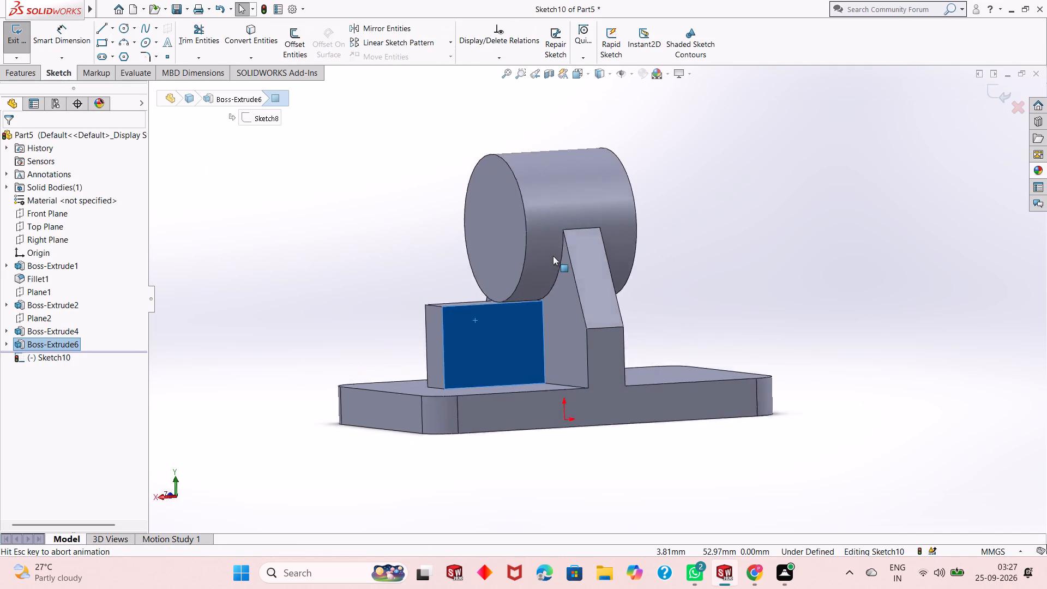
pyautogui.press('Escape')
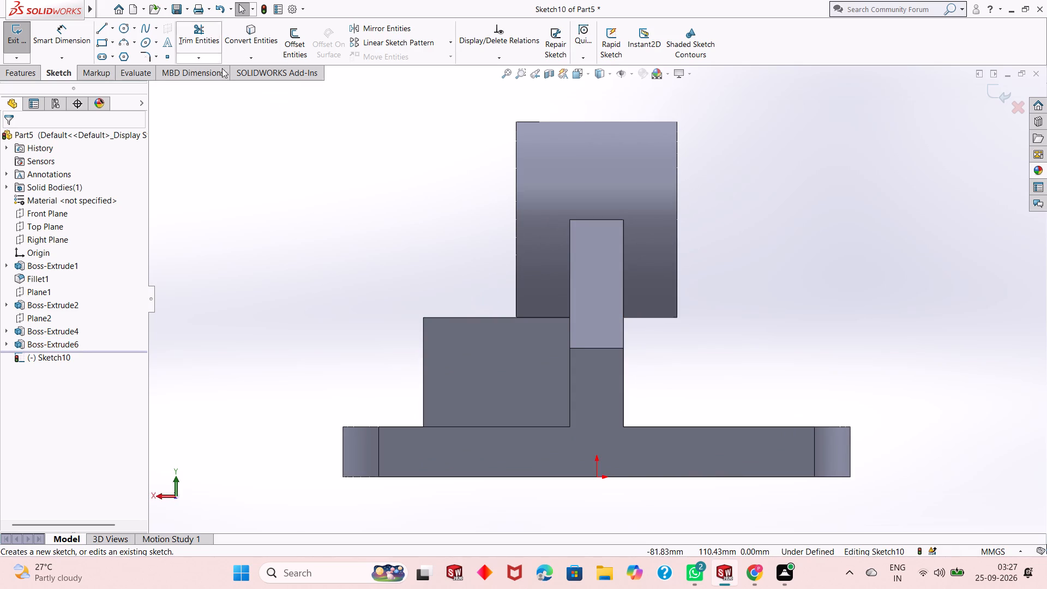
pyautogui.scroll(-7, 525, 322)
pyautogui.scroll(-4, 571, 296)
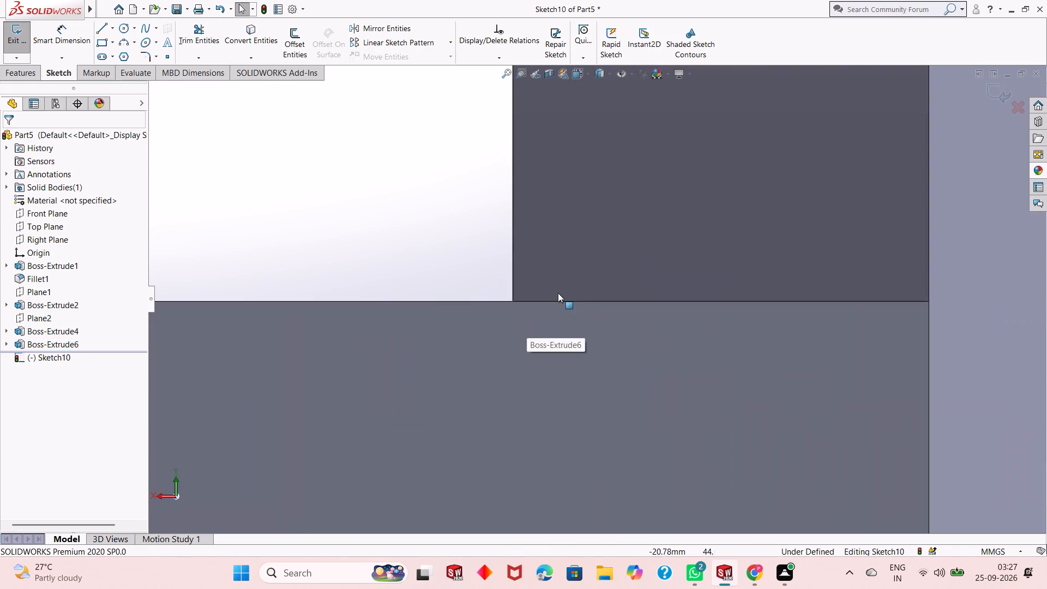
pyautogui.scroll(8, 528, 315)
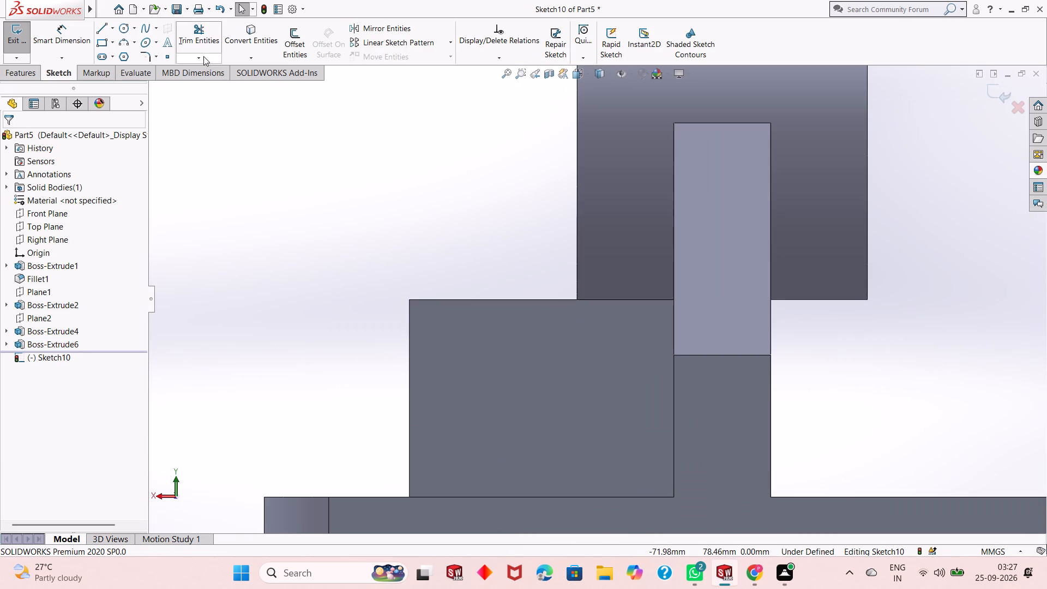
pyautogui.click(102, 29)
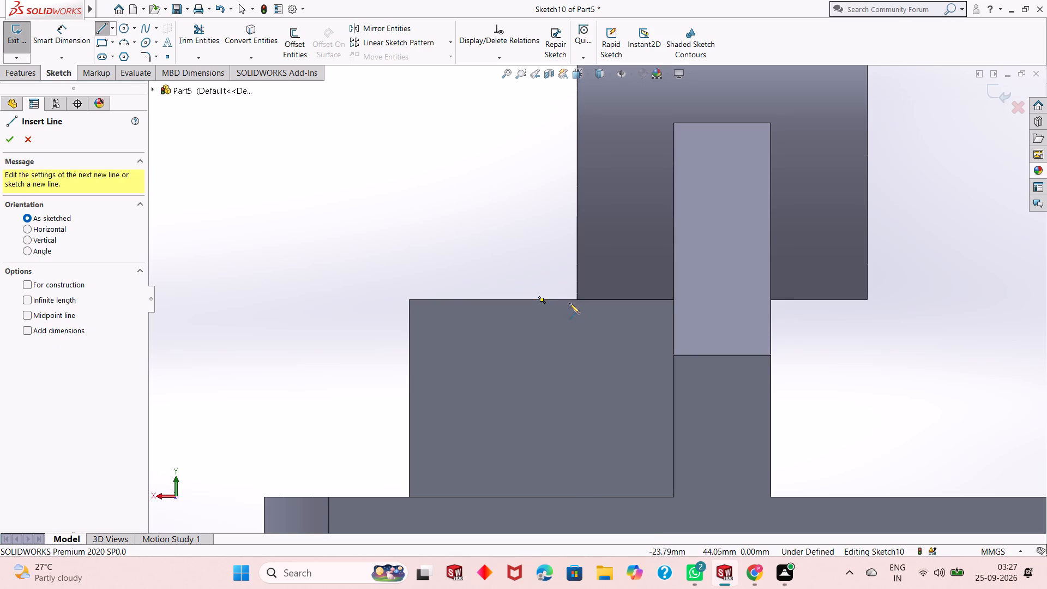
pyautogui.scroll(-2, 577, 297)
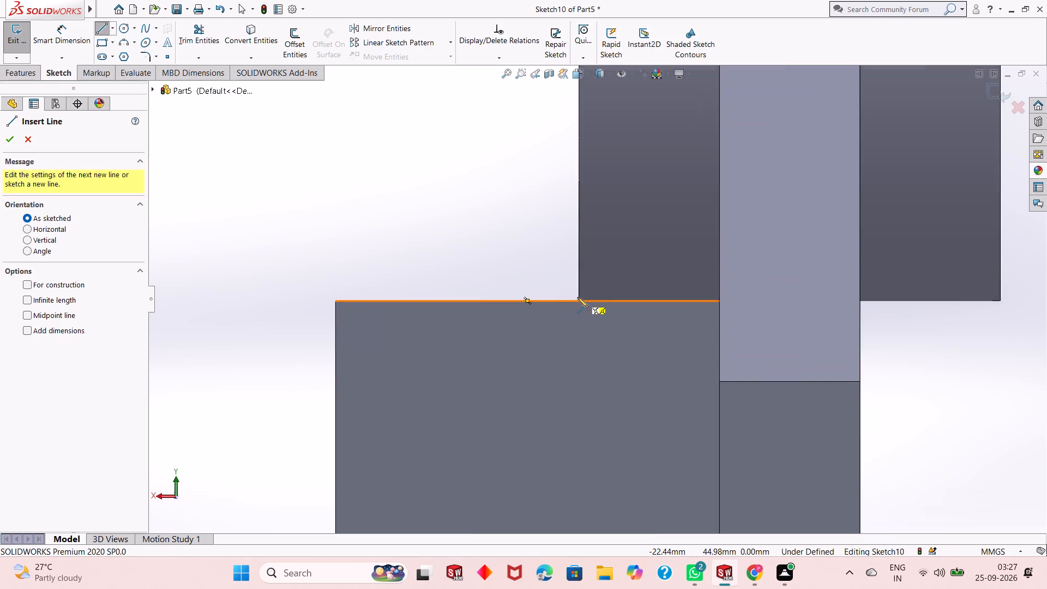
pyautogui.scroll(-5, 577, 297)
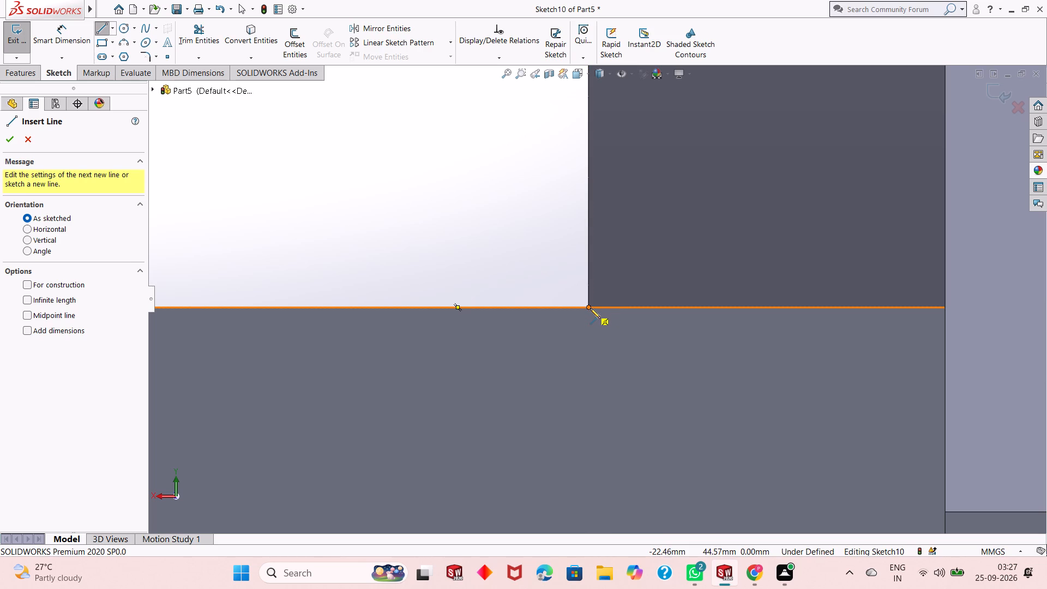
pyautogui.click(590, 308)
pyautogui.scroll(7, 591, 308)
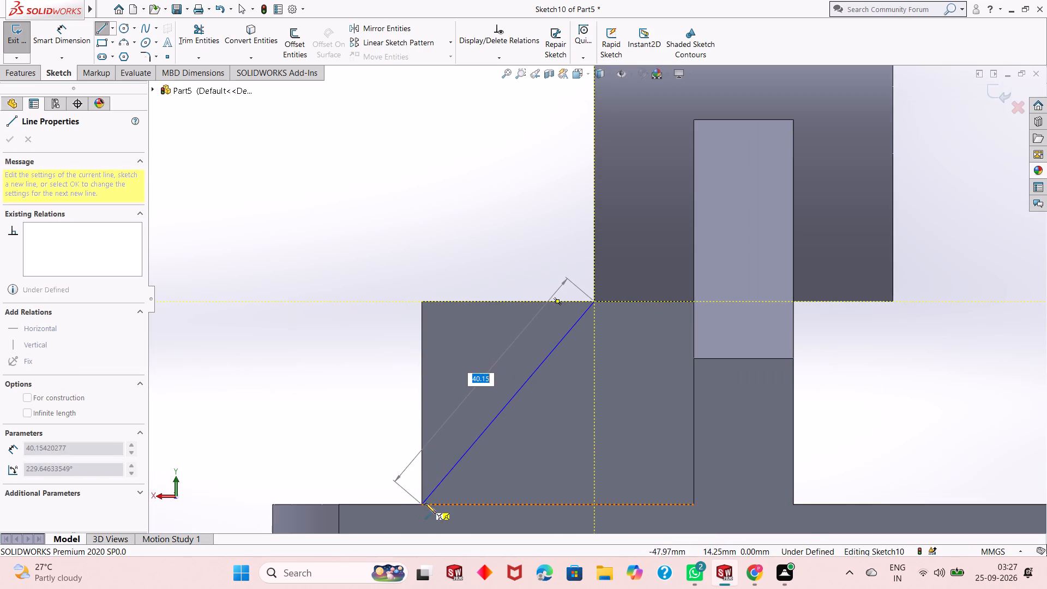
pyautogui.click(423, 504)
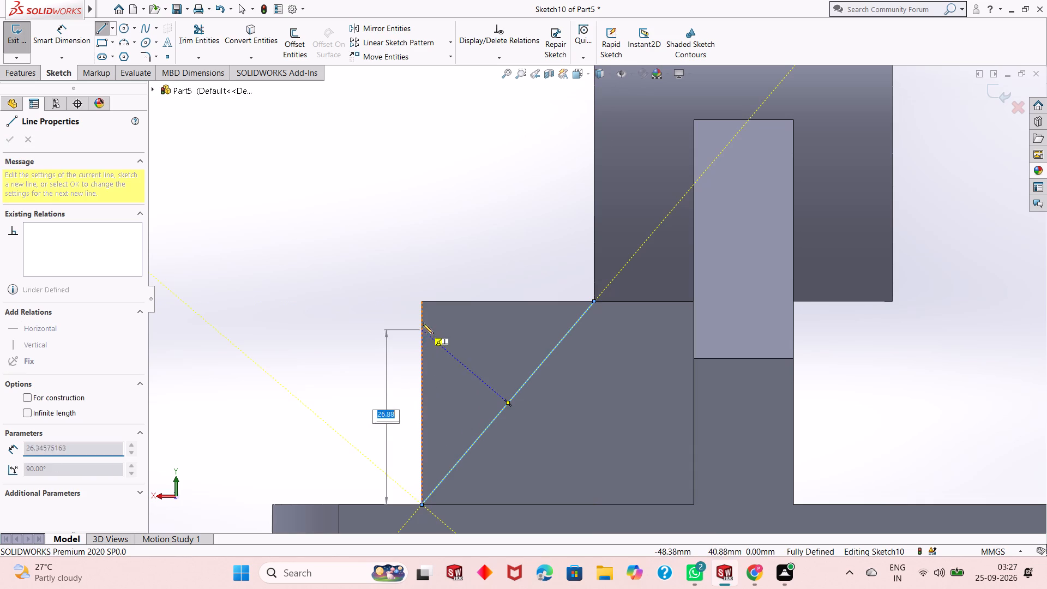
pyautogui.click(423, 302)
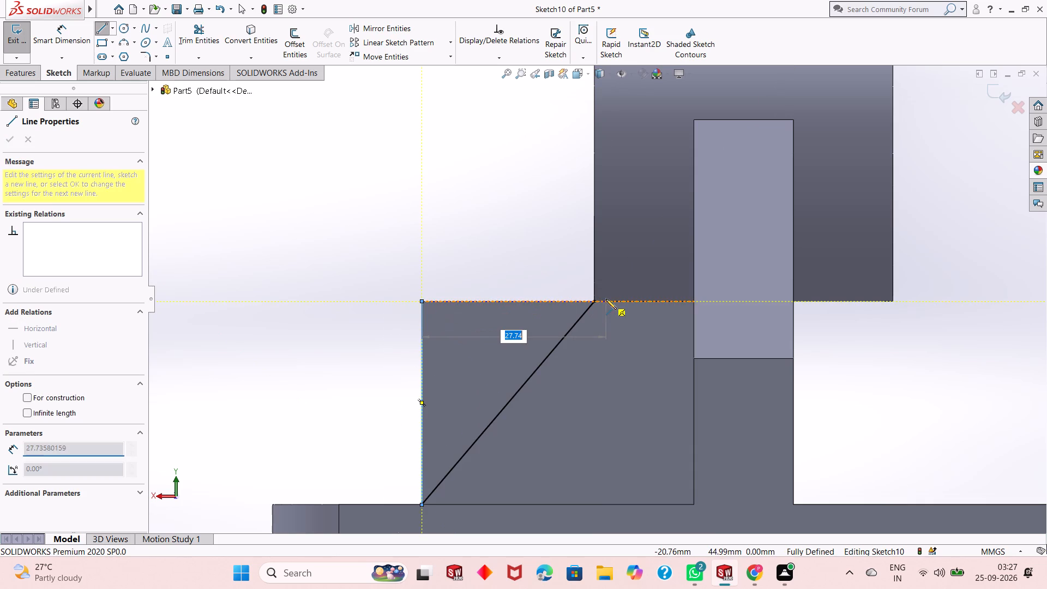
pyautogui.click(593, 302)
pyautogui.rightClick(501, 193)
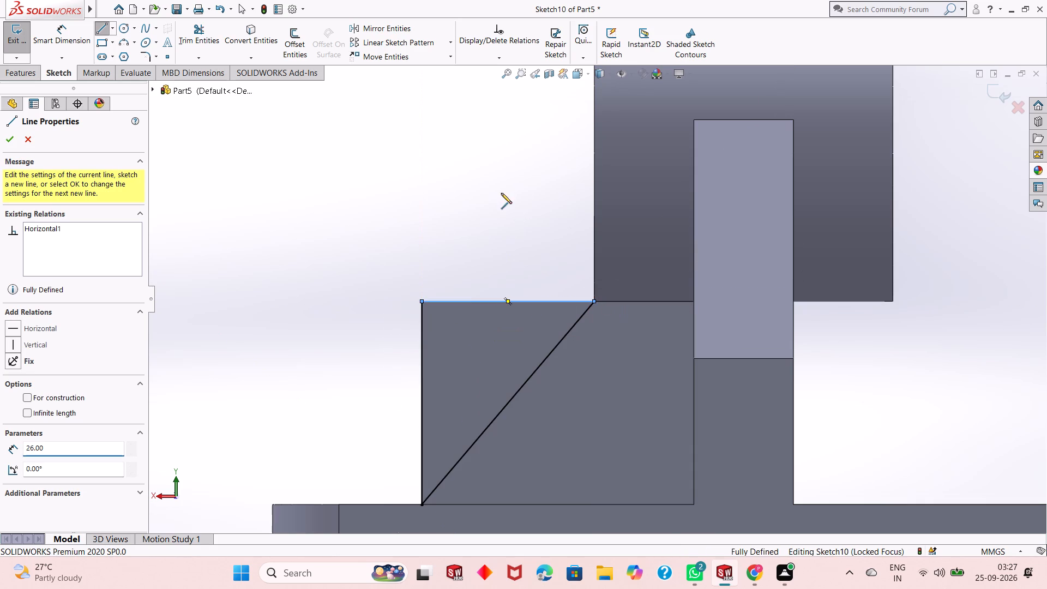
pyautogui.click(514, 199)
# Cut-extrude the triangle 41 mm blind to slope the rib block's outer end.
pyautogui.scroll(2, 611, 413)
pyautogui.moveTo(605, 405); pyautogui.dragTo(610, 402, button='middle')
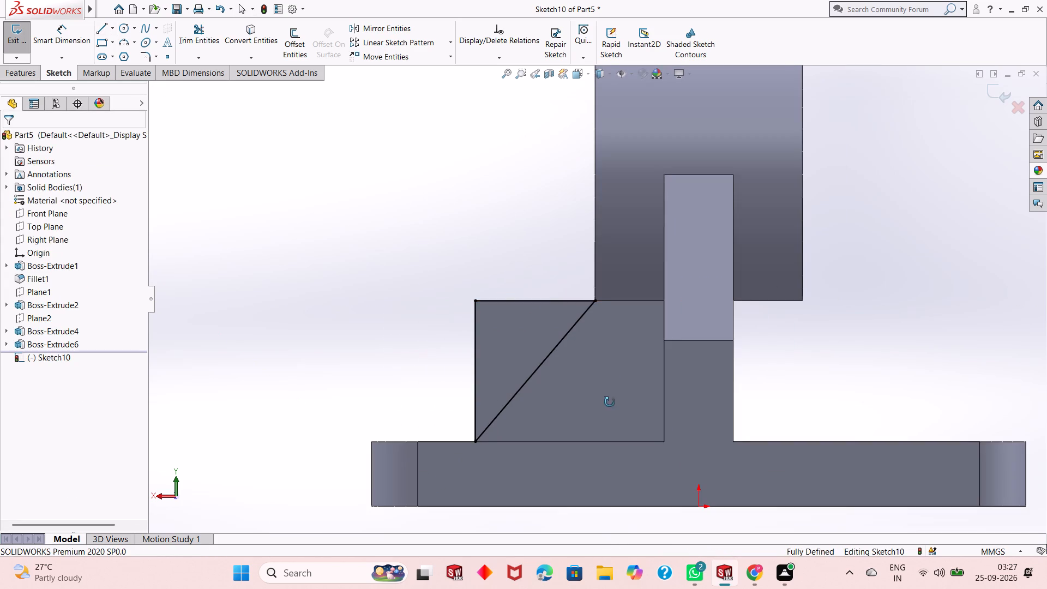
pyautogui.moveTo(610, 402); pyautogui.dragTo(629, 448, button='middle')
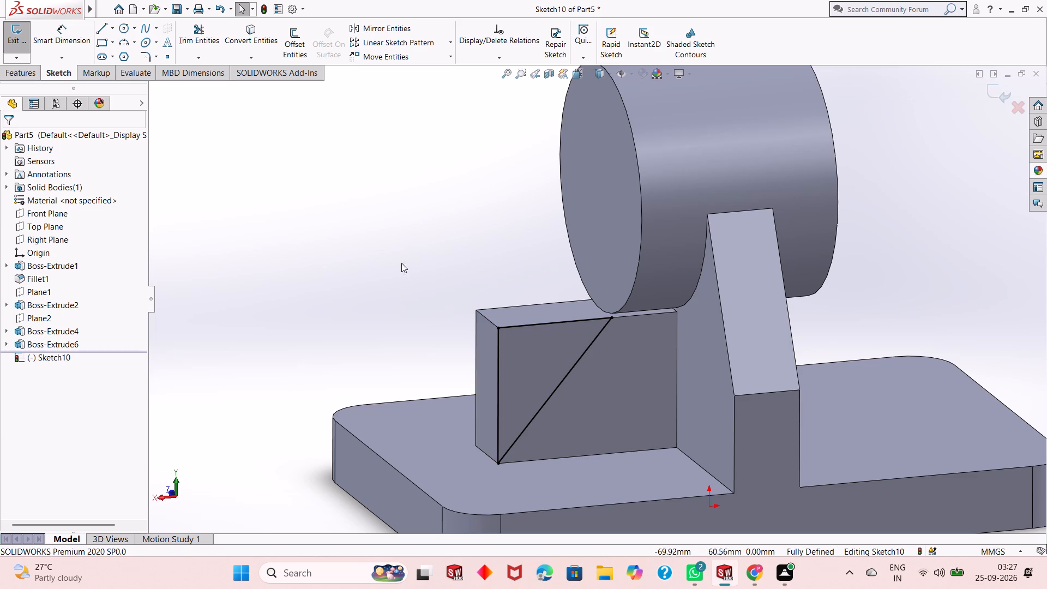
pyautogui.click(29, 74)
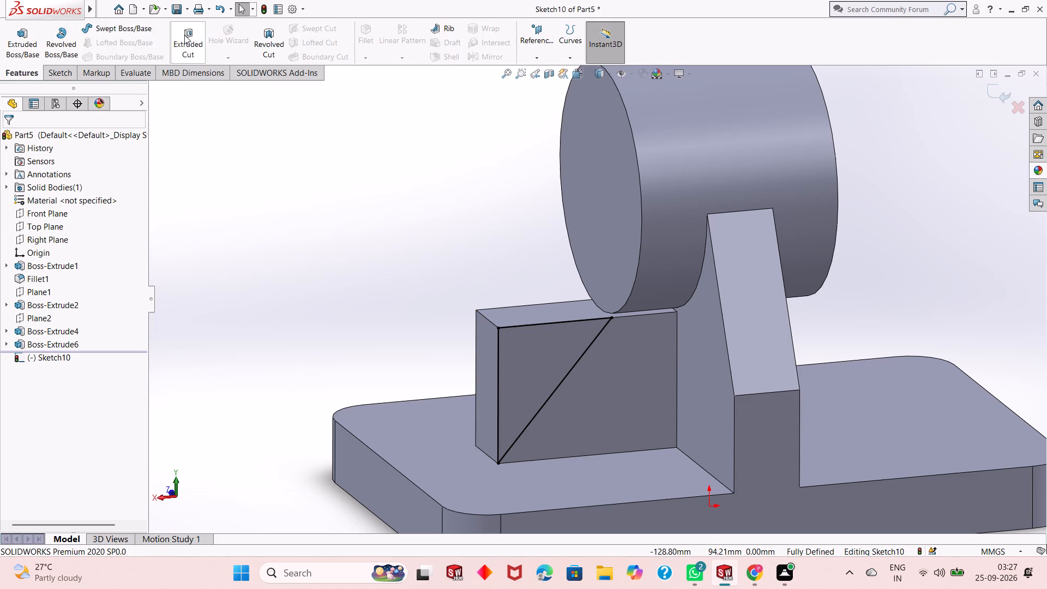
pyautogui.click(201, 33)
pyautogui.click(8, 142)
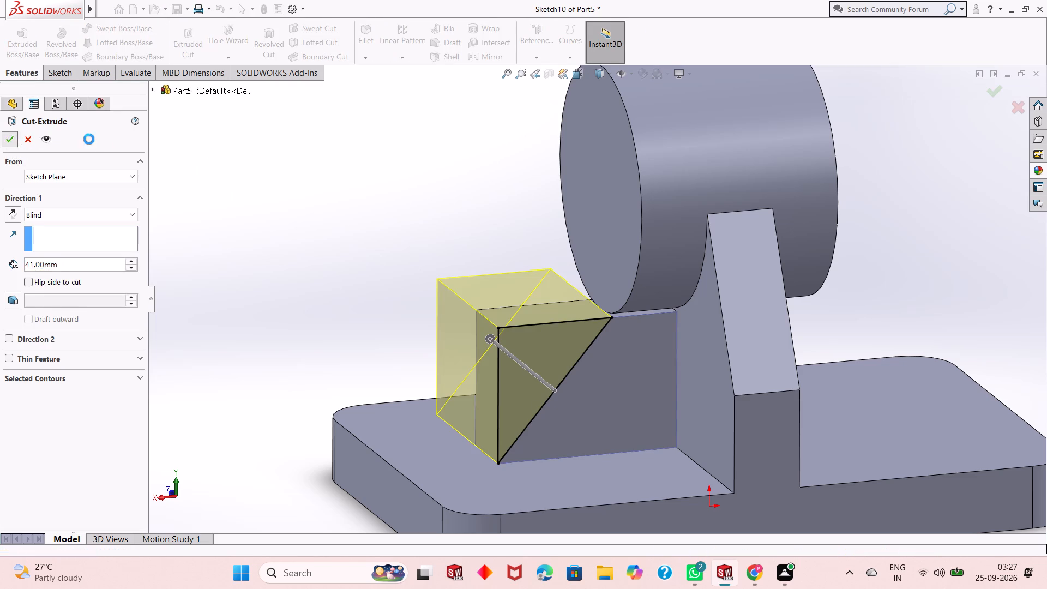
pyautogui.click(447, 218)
# Inspect the sloped rib from several angles, focusing closely on where its top meets the boss.
pyautogui.scroll(-3, 658, 355)
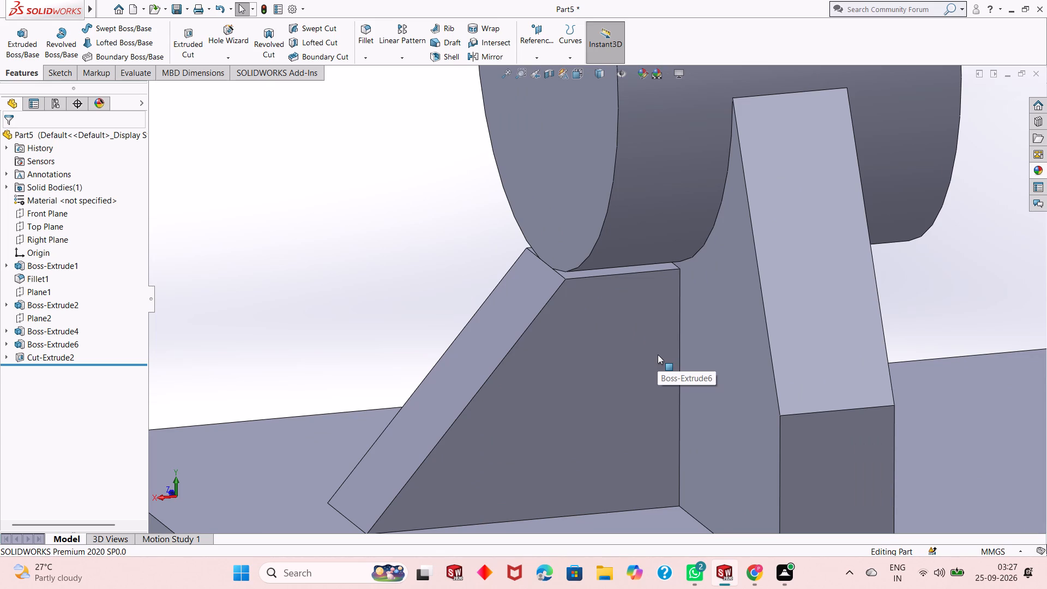
pyautogui.scroll(1, 658, 354)
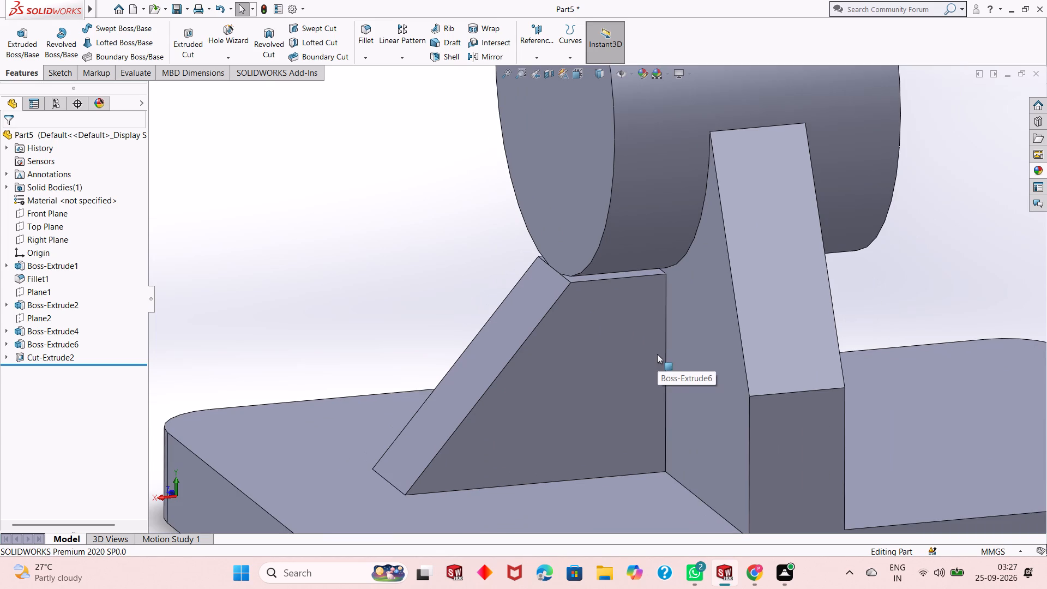
pyautogui.moveTo(617, 309); pyautogui.dragTo(628, 364, button='middle')
pyautogui.scroll(4, 636, 359)
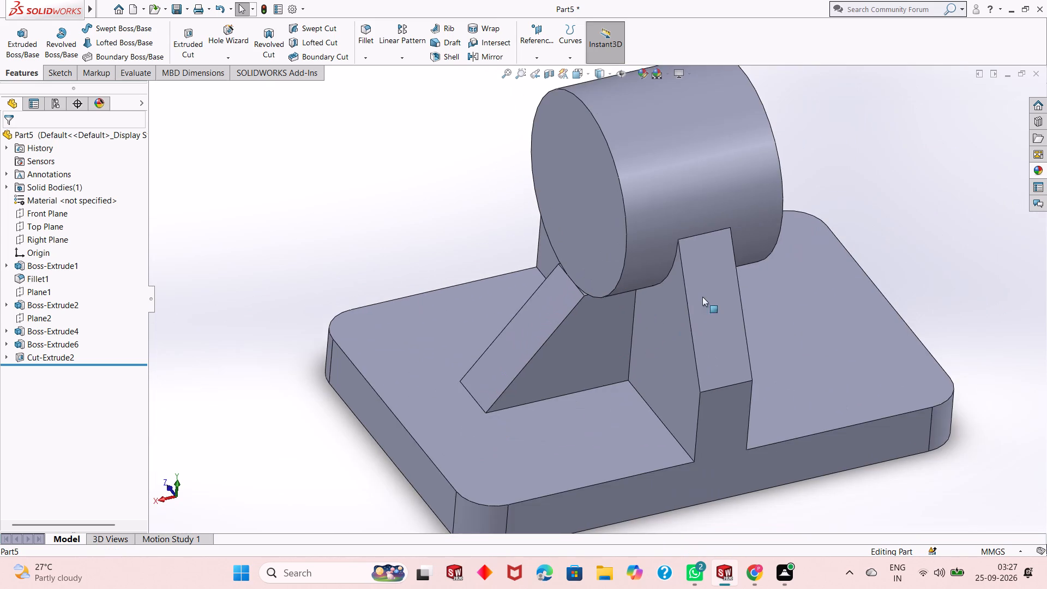
pyautogui.moveTo(830, 329); pyautogui.dragTo(863, 327, button='middle')
pyautogui.scroll(3, 762, 427)
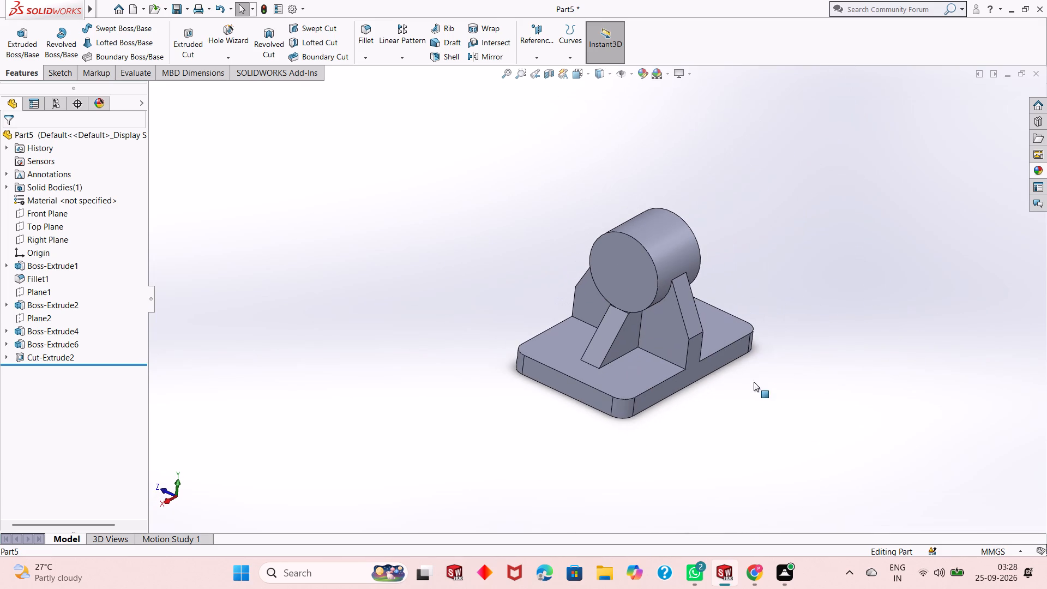
pyautogui.scroll(1, 754, 382)
pyautogui.scroll(-1, 659, 328)
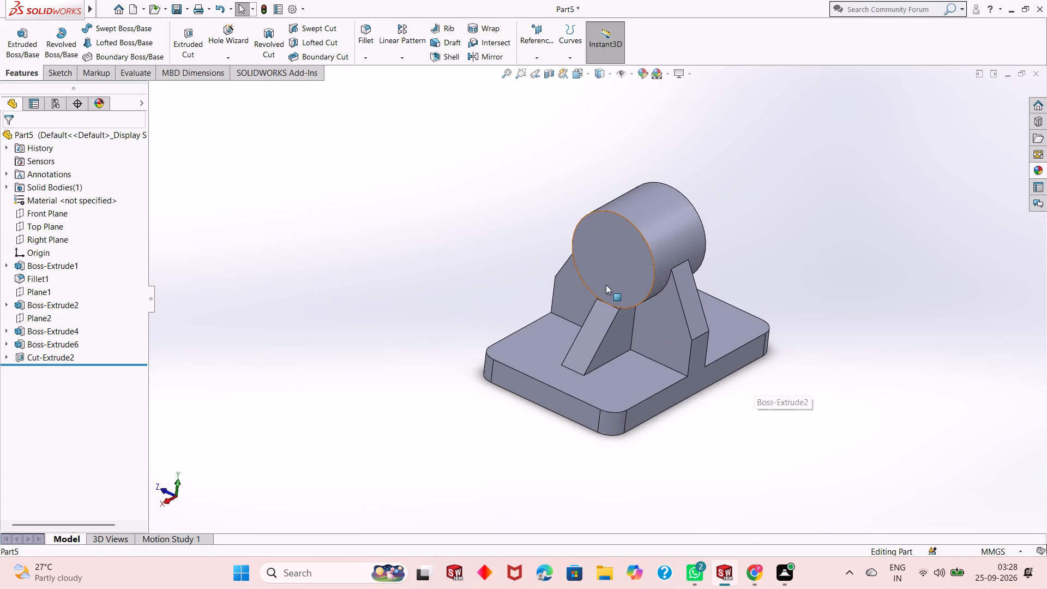
pyautogui.scroll(-7, 623, 288)
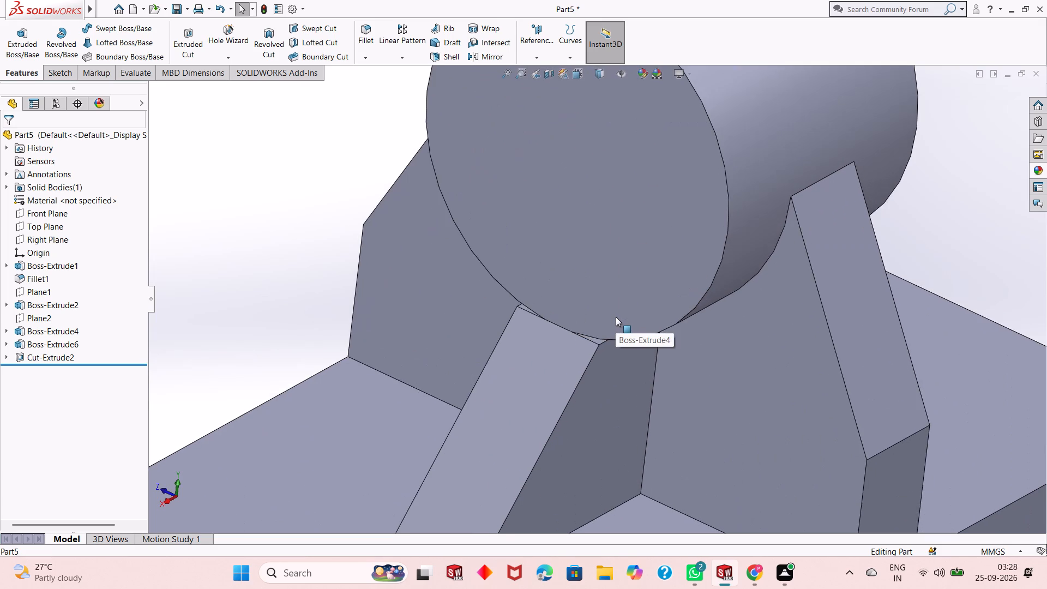
pyautogui.scroll(-3, 616, 317)
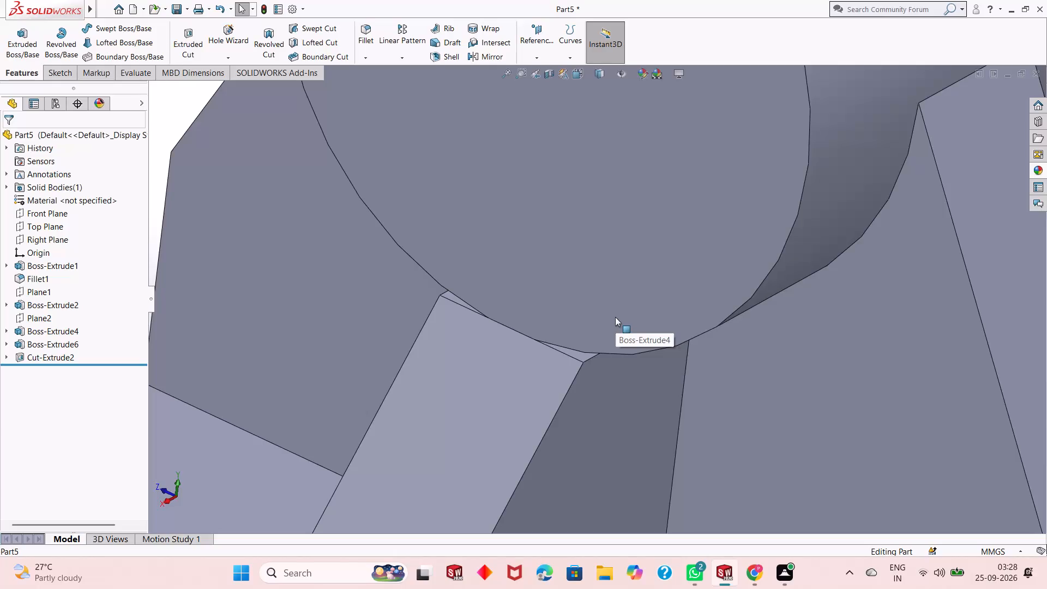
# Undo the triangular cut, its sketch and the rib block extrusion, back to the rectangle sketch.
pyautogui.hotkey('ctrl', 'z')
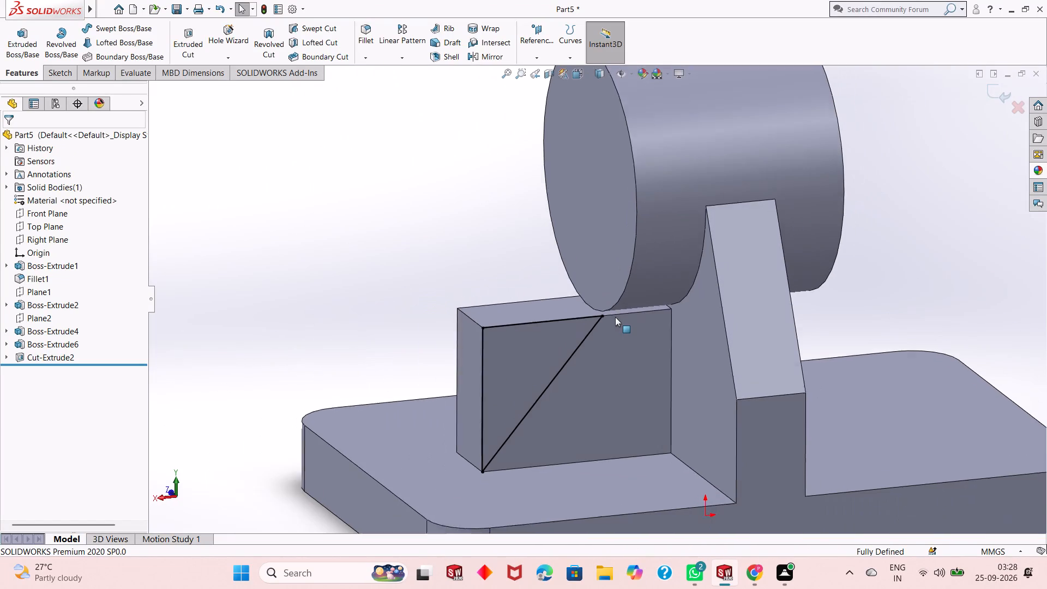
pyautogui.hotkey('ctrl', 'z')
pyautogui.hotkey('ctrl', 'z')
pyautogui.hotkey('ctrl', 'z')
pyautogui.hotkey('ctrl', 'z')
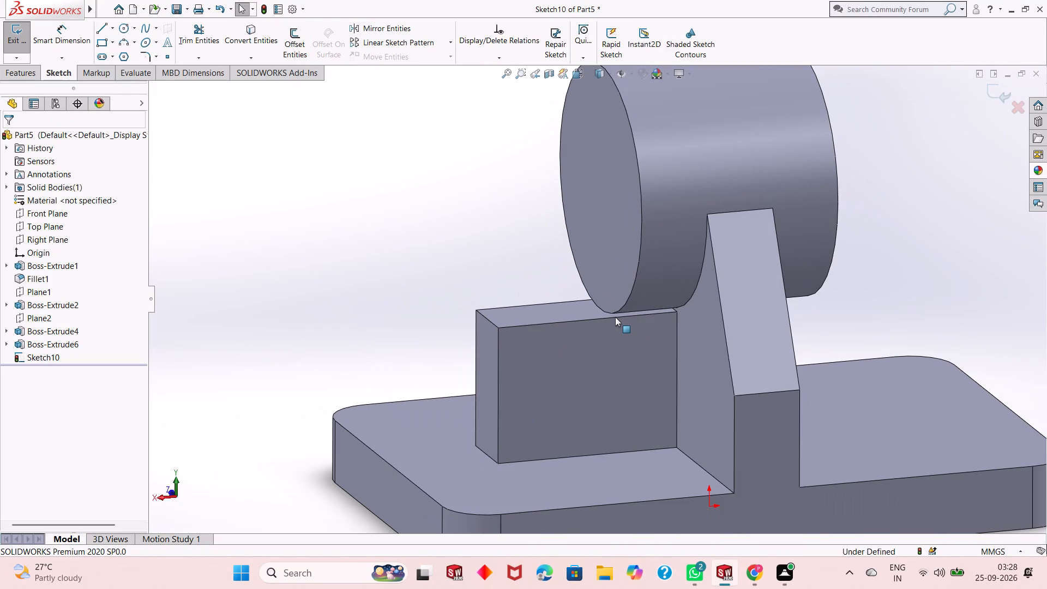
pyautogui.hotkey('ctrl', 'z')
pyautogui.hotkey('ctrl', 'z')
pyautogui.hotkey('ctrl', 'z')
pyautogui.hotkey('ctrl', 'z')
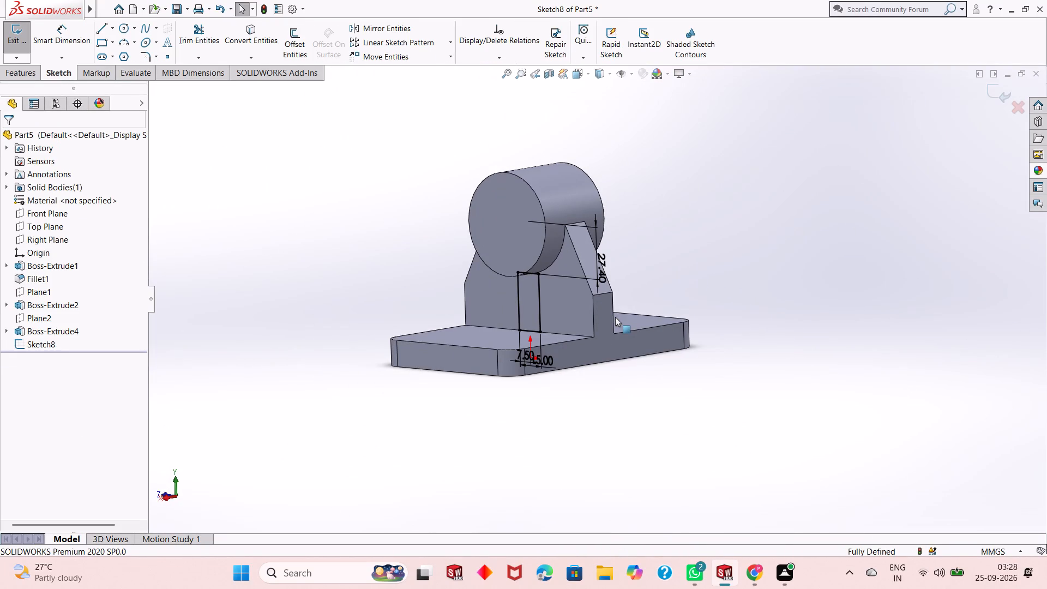
# Undo the rectangle's boss-centre distance edits, the distance dimension itself and the 15 mm width entry.
pyautogui.hotkey('ctrl', 'z')
pyautogui.hotkey('ctrl', 'z')
pyautogui.hotkey('ctrl', 'z')
pyautogui.hotkey('ctrl', 'z')
pyautogui.hotkey('ctrl', 'z')
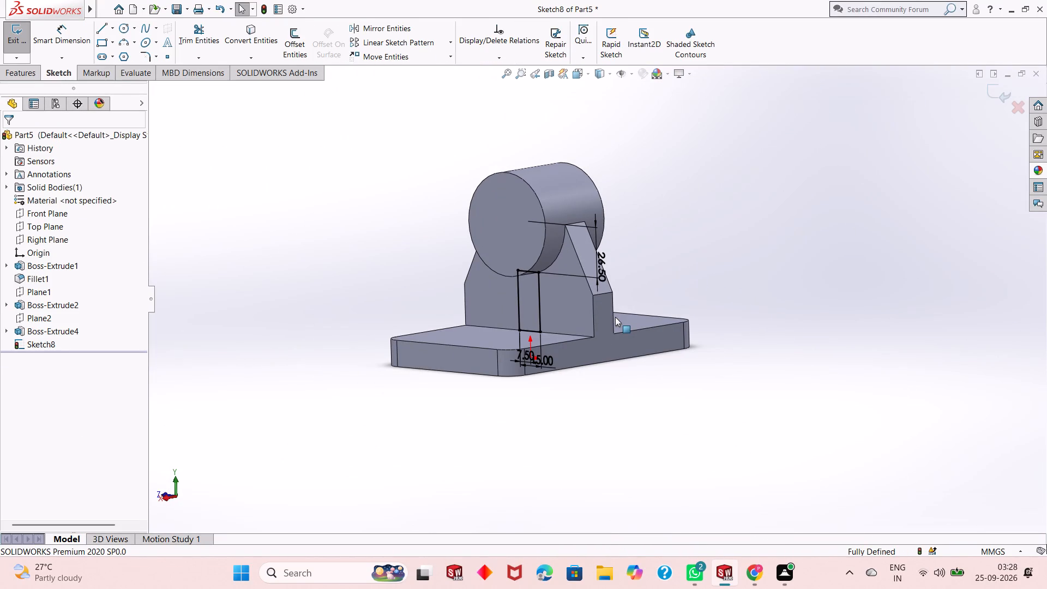
pyautogui.hotkey('ctrl', 'z')
pyautogui.hotkey('ctrl', 'z')
pyautogui.hotkey('ctrl', 'z')
pyautogui.hotkey('ctrl', 'z')
pyautogui.hotkey('ctrl', 'z')
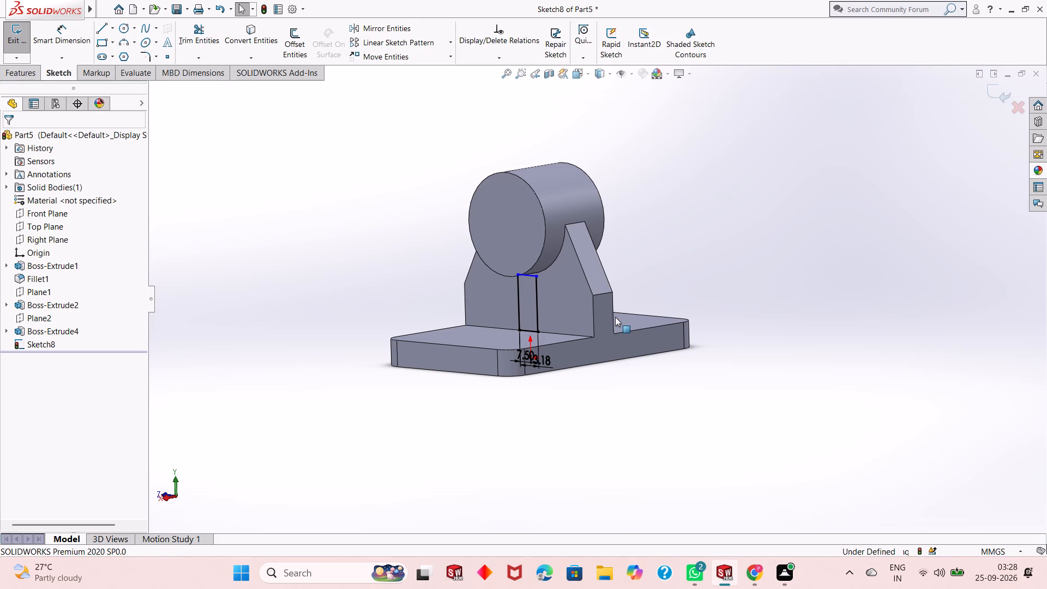
# Undo the remaining rib rectangle dimensions, the rectangle and its sketch, back to the boss extrusion.
pyautogui.hotkey('ctrl', 'z')
pyautogui.hotkey('ctrl', 'z')
pyautogui.hotkey('ctrl', 'z')
pyautogui.hotkey('ctrl', 'z')
pyautogui.hotkey('ctrl', 'z')
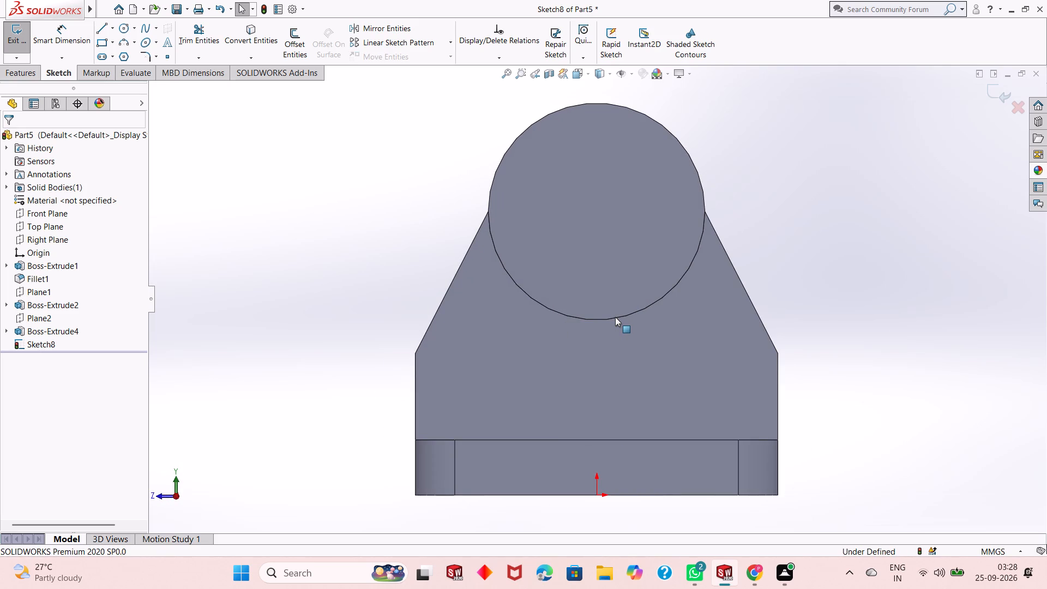
pyautogui.hotkey('ctrl', 'z')
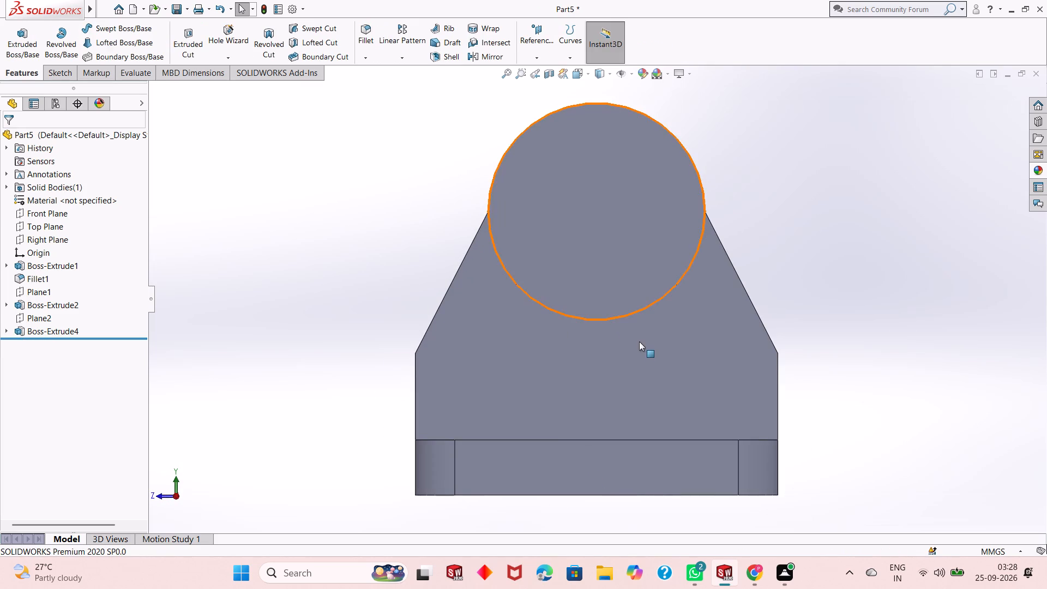
# Sketch a circle about 34 mm in diameter on the boss's end face, concentric with the boss.
pyautogui.moveTo(639, 342); pyautogui.dragTo(537, 368, button='middle')
pyautogui.scroll(2, 535, 345)
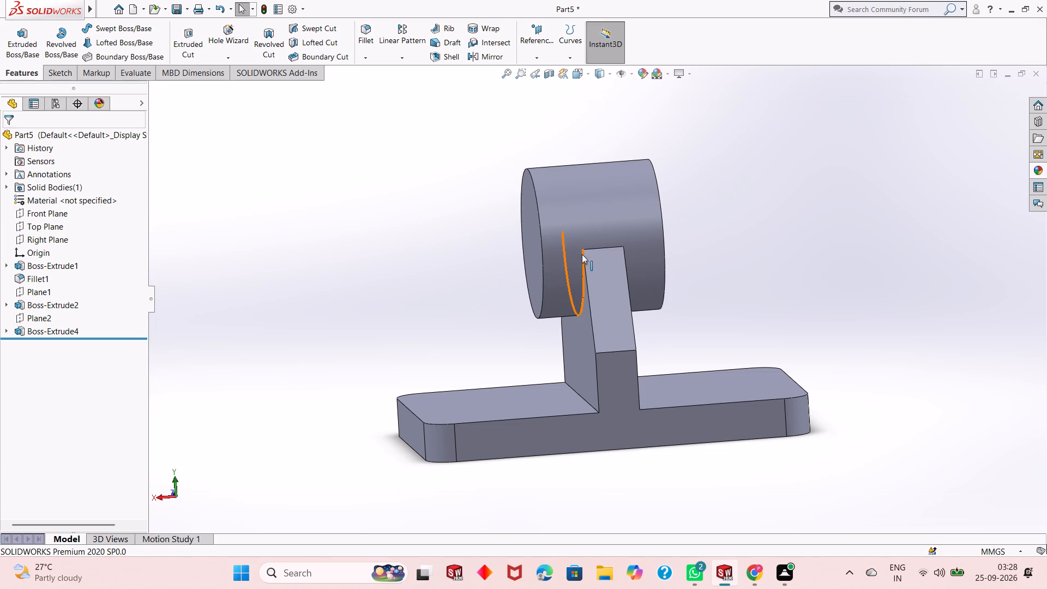
pyautogui.moveTo(531, 260); pyautogui.dragTo(571, 237, button='middle')
pyautogui.click(574, 210)
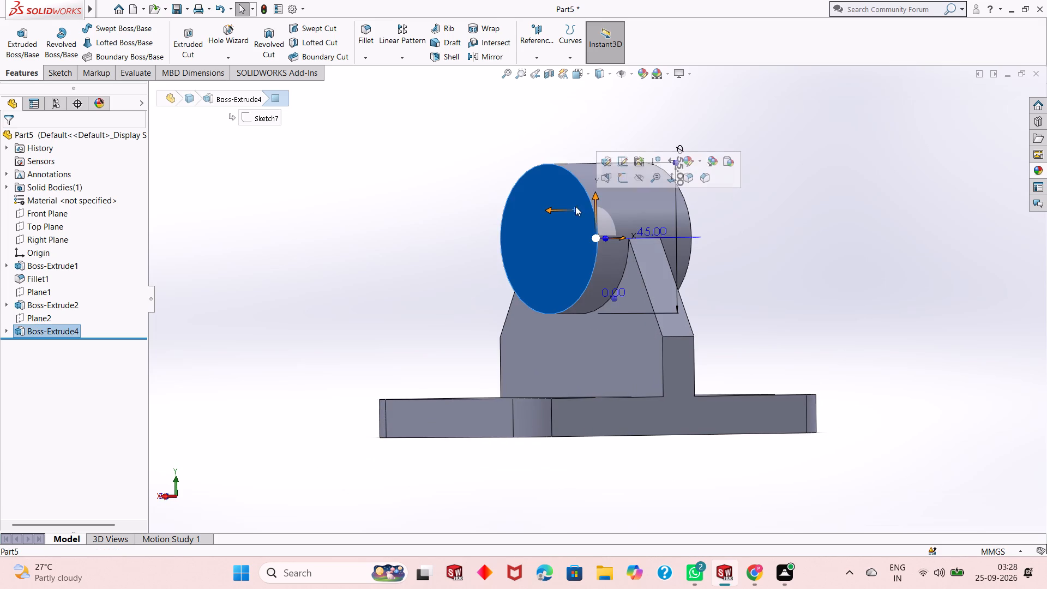
pyautogui.click(623, 176)
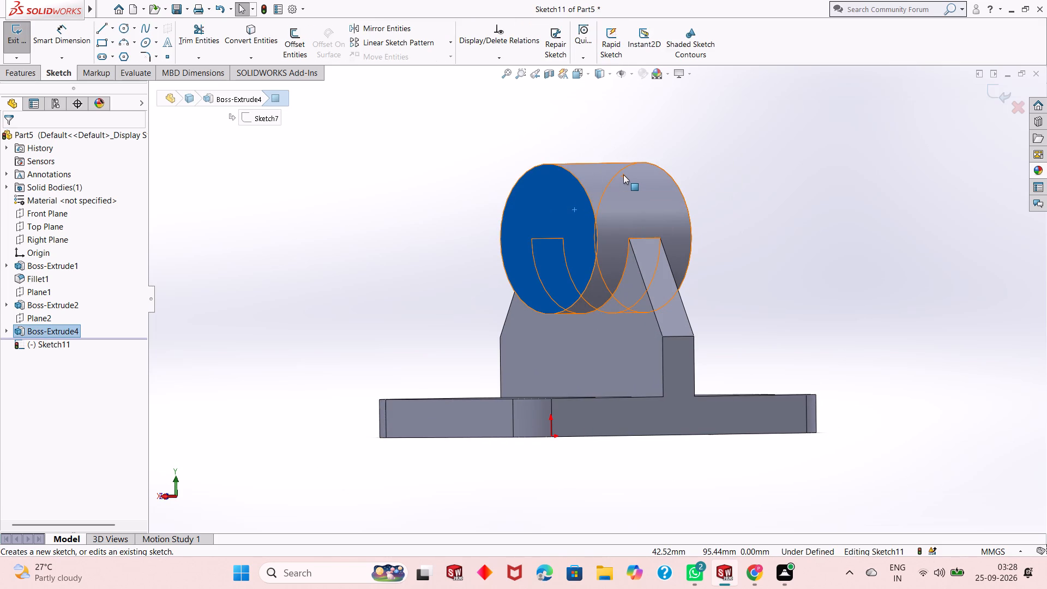
pyautogui.hotkey('ctrl', '8')
pyautogui.press('Escape')
pyautogui.scroll(1, 628, 197)
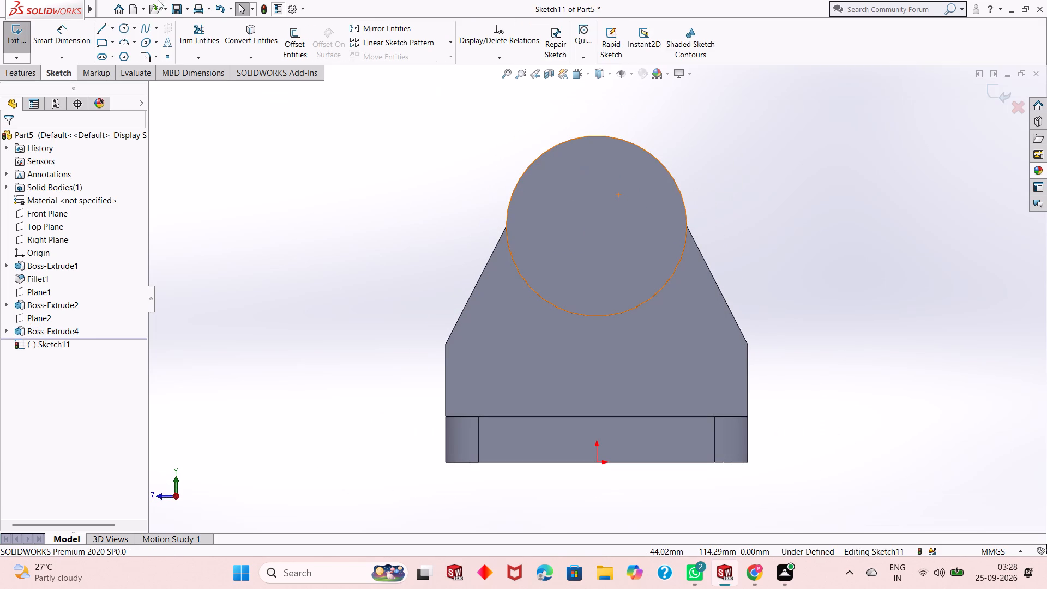
pyautogui.click(121, 27)
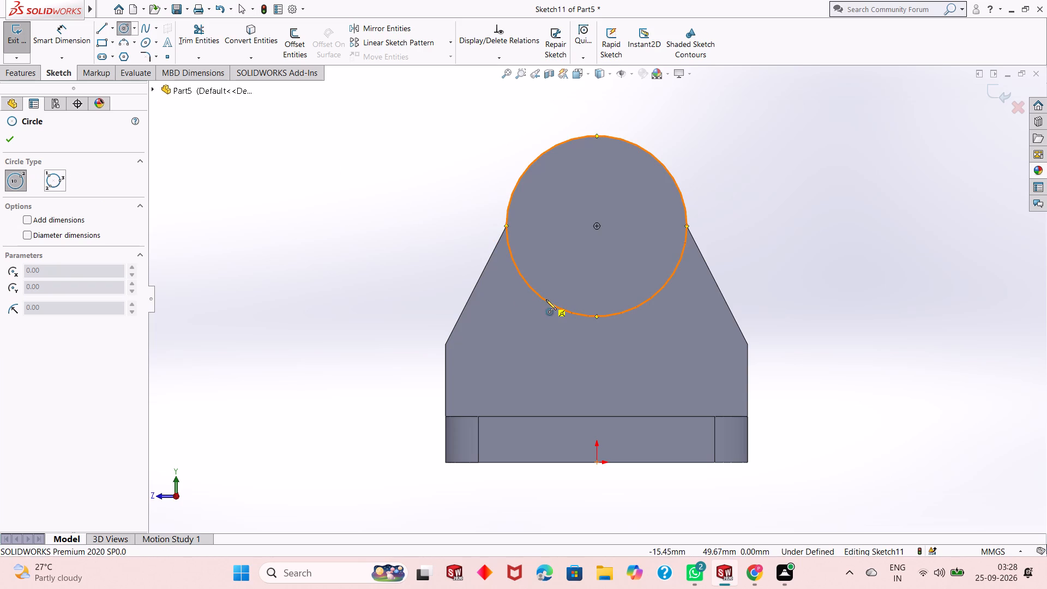
pyautogui.click(598, 226)
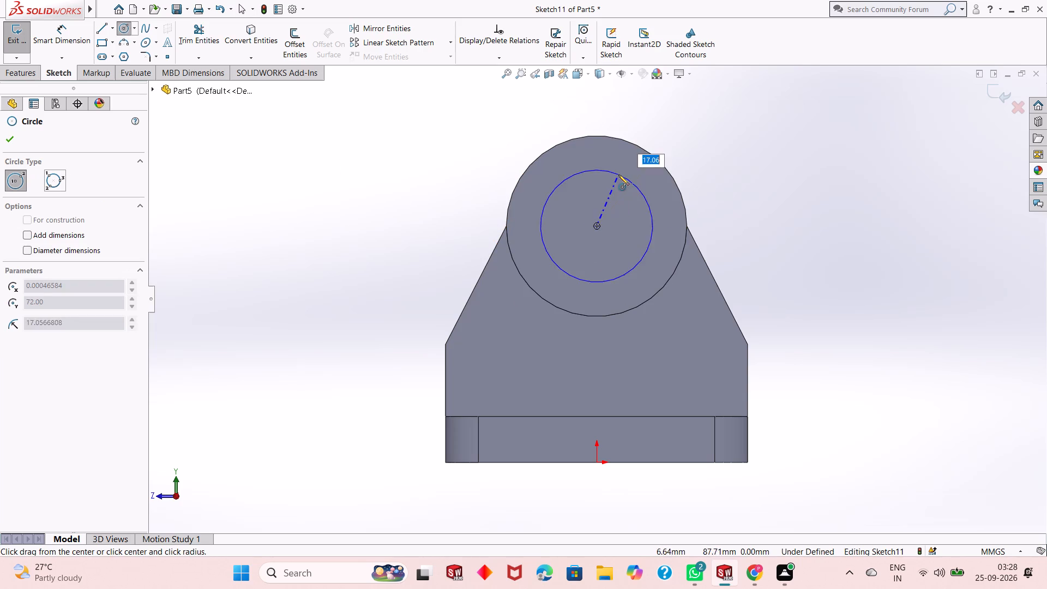
pyautogui.click(618, 175)
pyautogui.rightClick(299, 135)
pyautogui.click(335, 148)
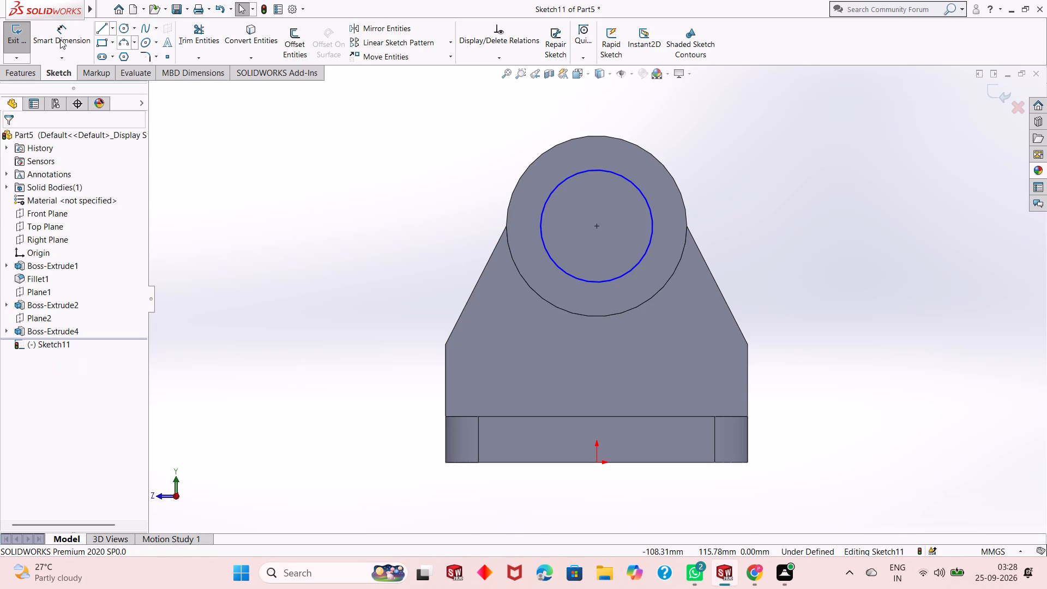
# Dimension the circle on the boss face with a diameter of 30 mm.
pyautogui.click(62, 43)
pyautogui.click(546, 255)
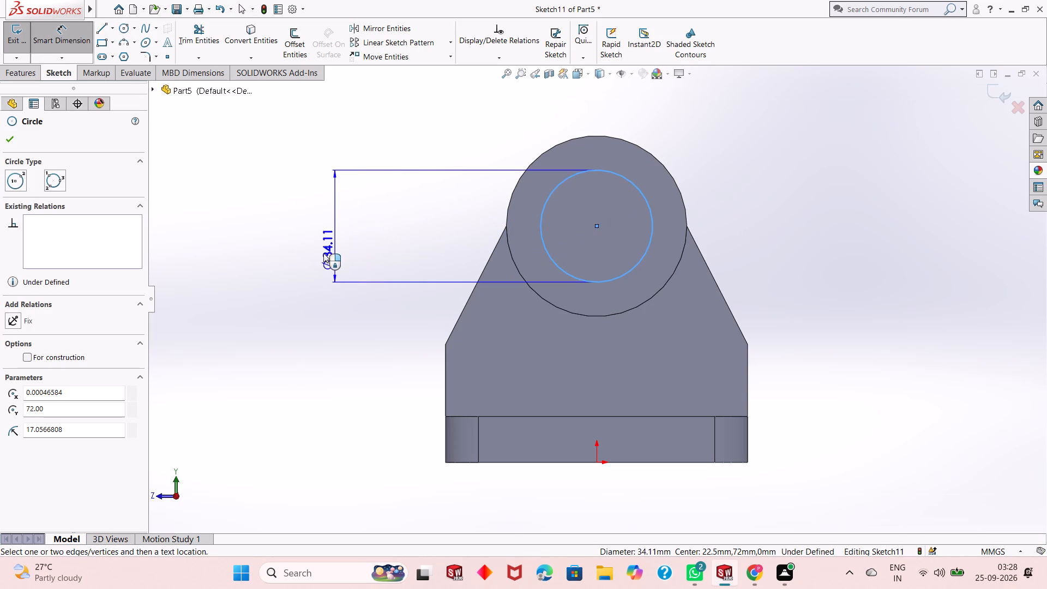
pyautogui.click(316, 266)
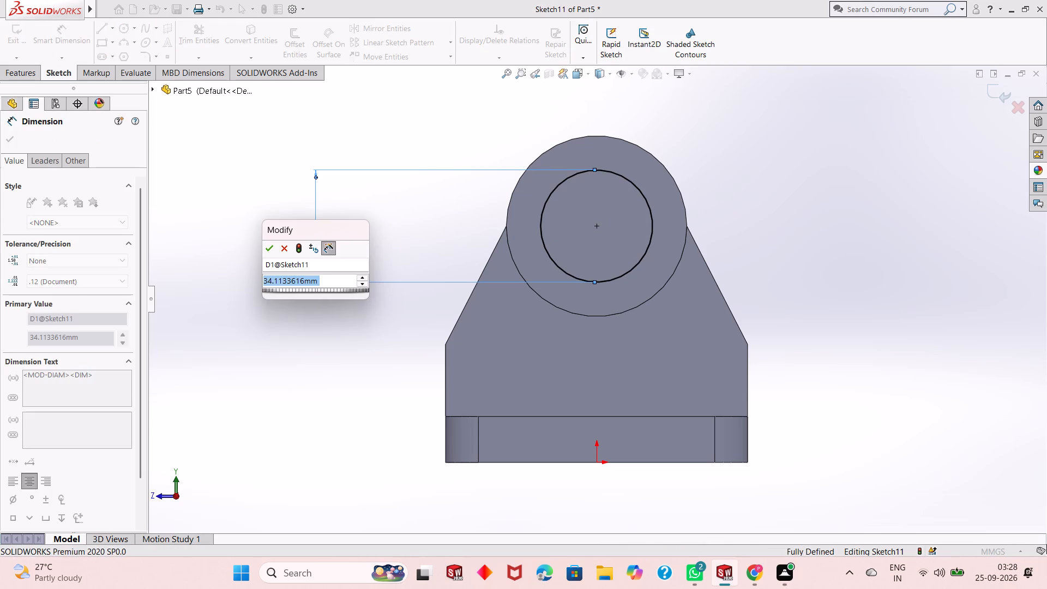
pyautogui.write('30')
pyautogui.press('Return')
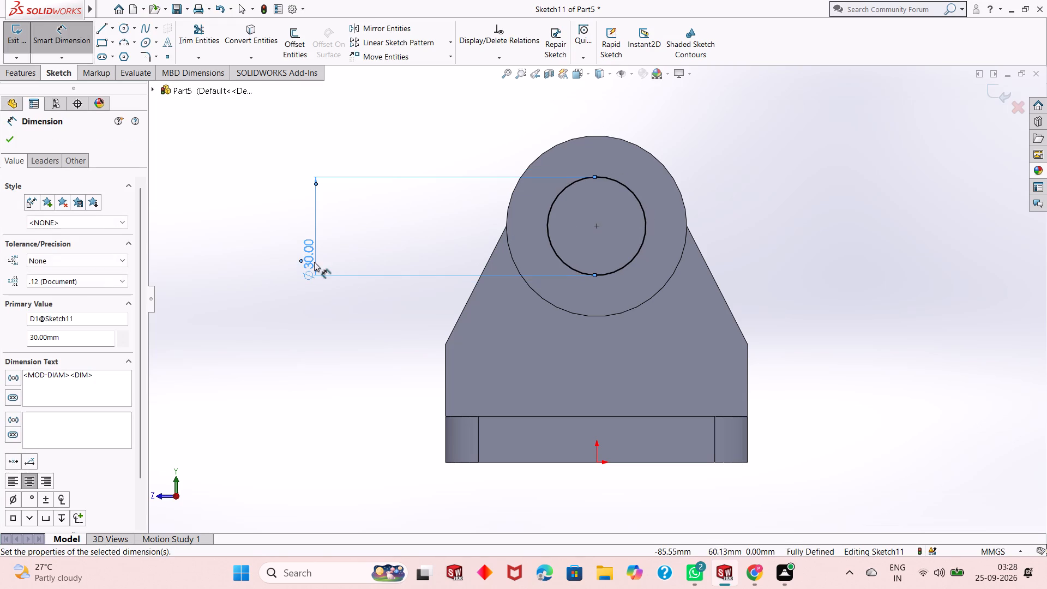
pyautogui.rightClick(344, 196)
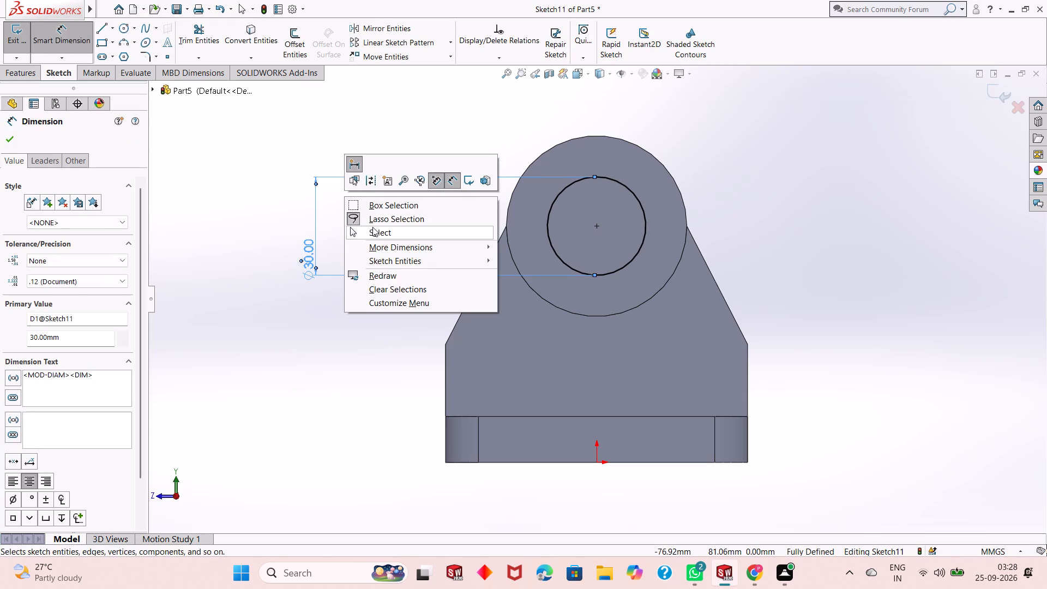
pyautogui.click(372, 227)
# Cut-extrude the 30 mm circle Through All to bore a hole through the boss.
pyautogui.click(13, 75)
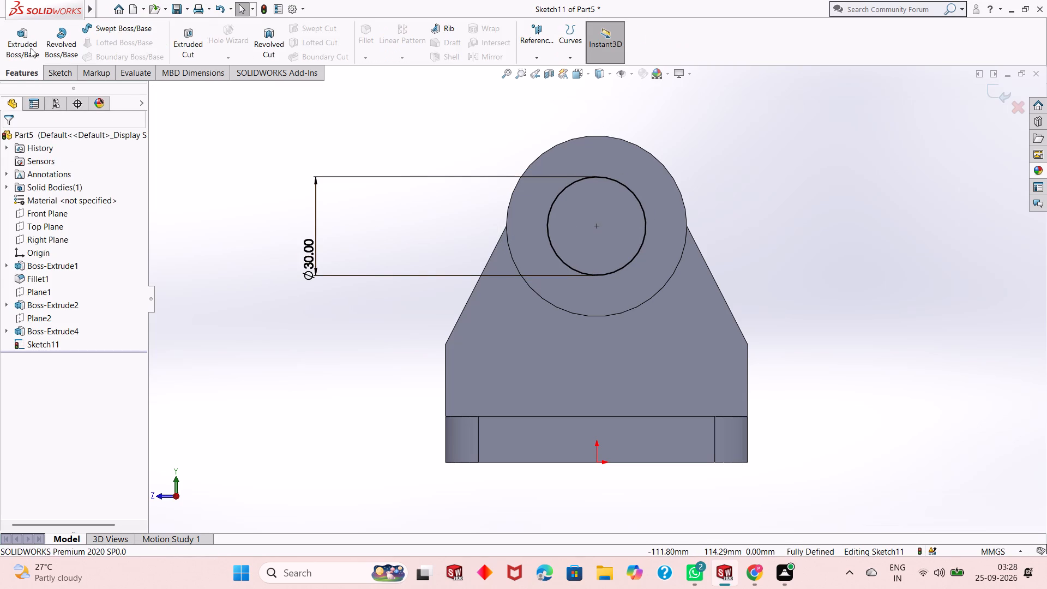
pyautogui.click(195, 41)
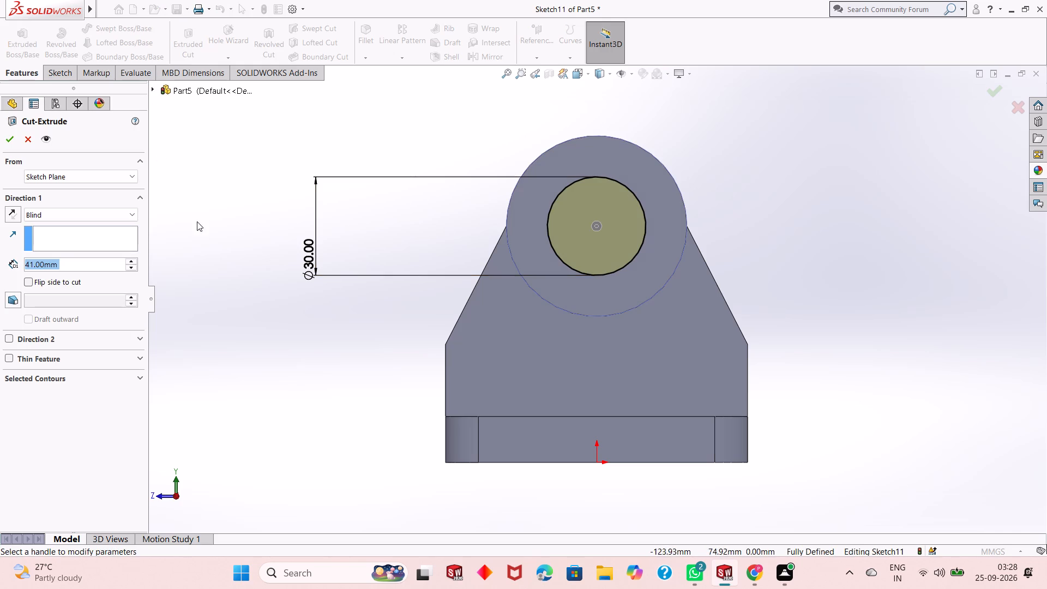
pyautogui.moveTo(764, 248); pyautogui.dragTo(669, 305, button='middle')
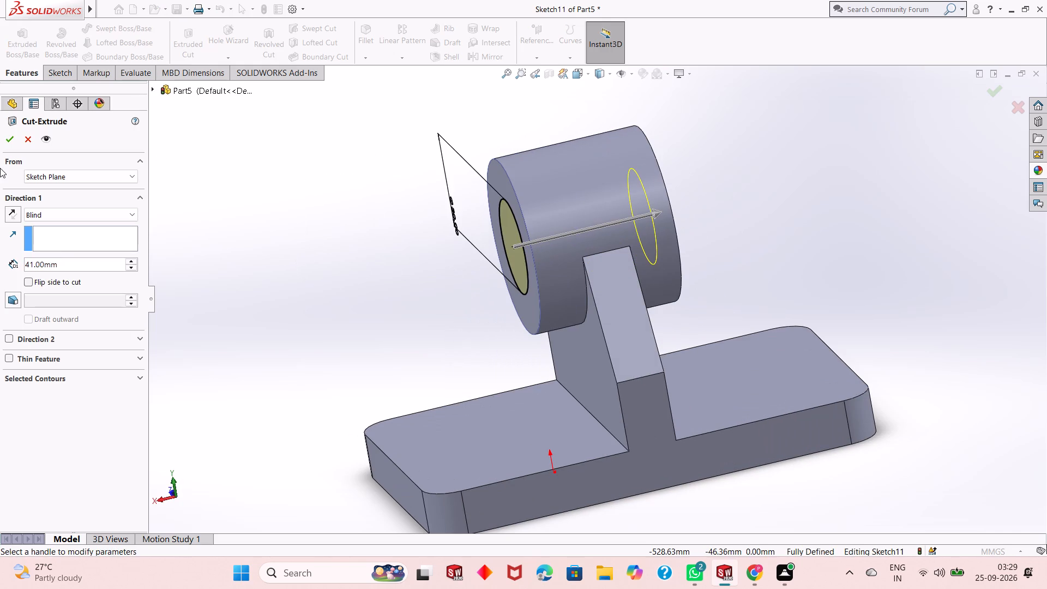
pyautogui.click(73, 218)
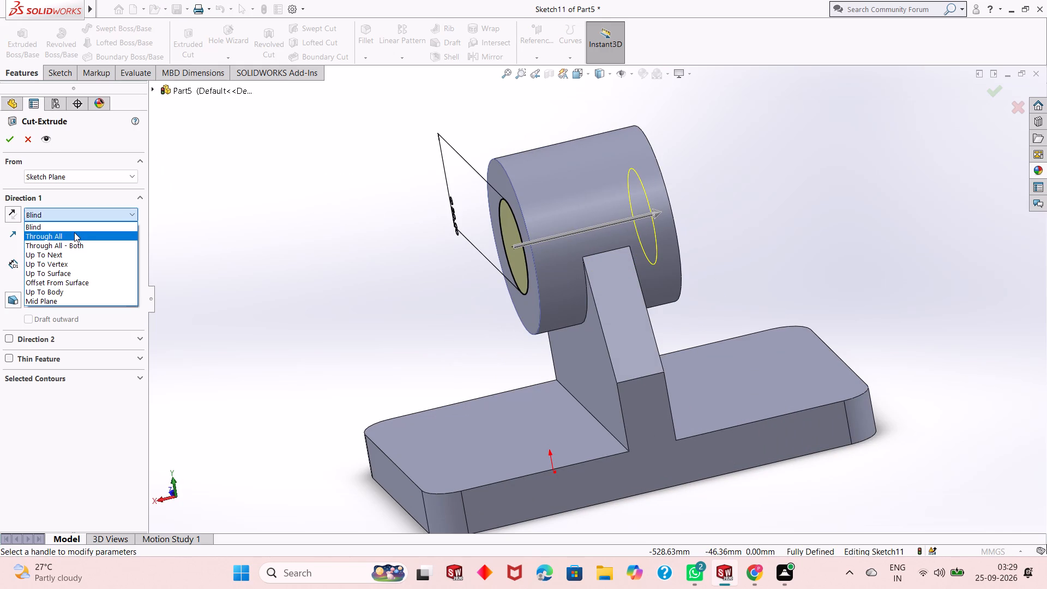
pyautogui.click(75, 233)
pyautogui.click(9, 140)
pyautogui.click(293, 188)
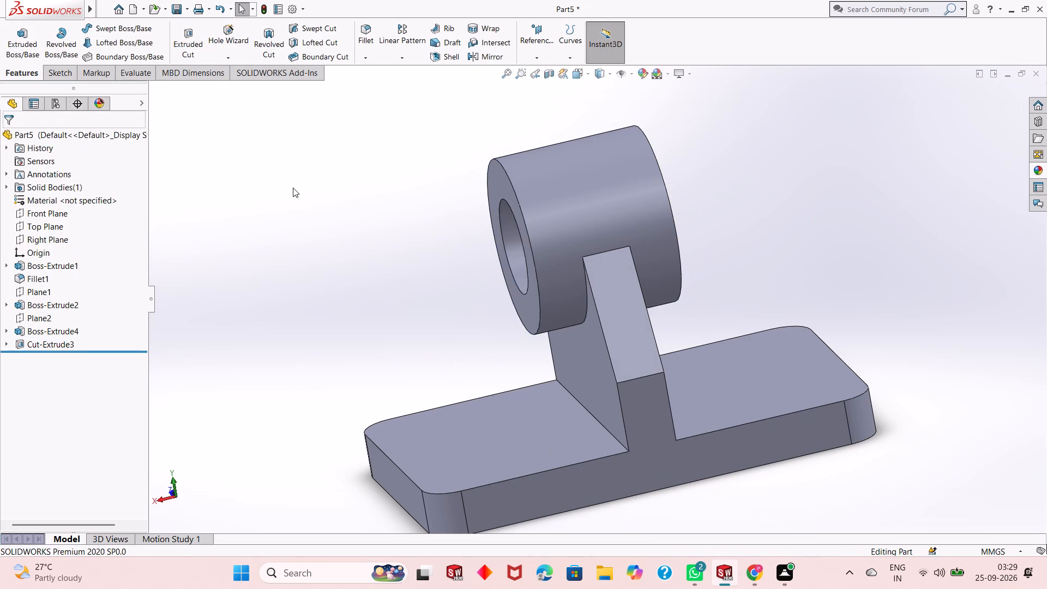
# Create a reference plane offset 0 mm from the Front Plane.
pyautogui.moveTo(497, 229); pyautogui.dragTo(540, 207, button='middle')
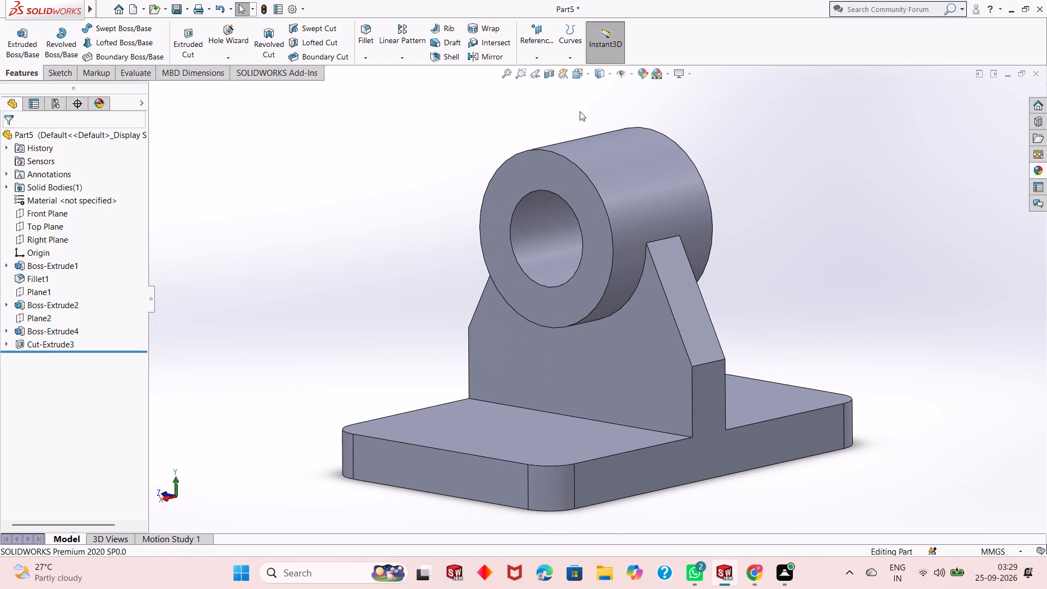
pyautogui.click(544, 52)
pyautogui.click(548, 75)
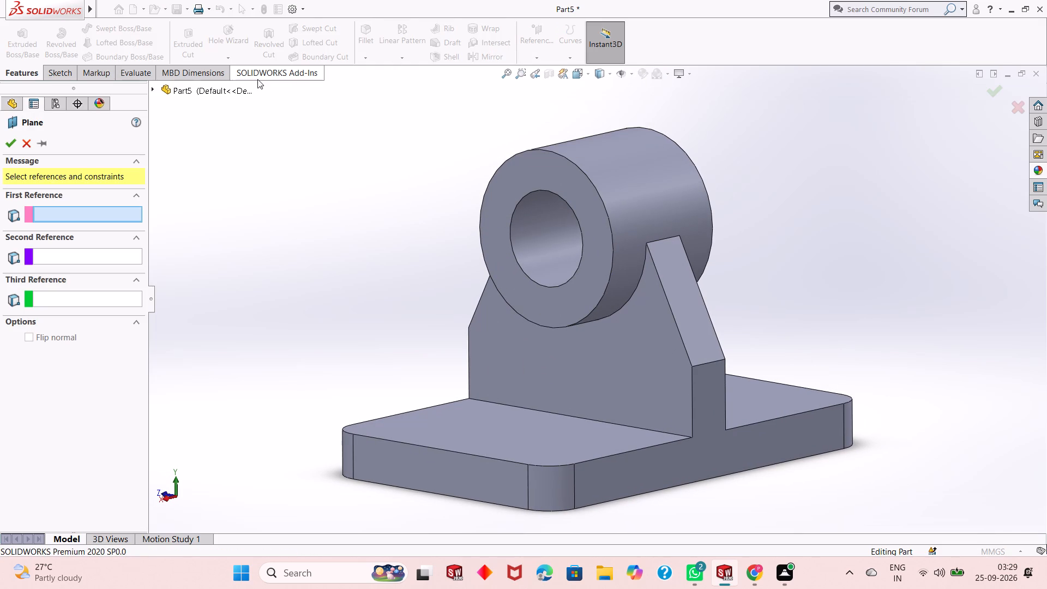
pyautogui.click(155, 90)
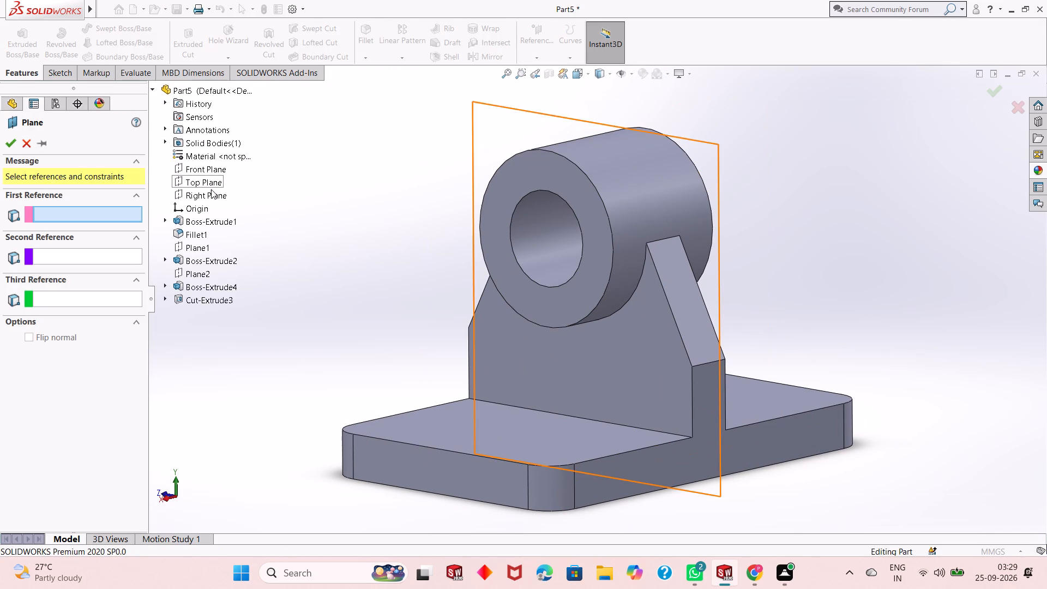
pyautogui.click(212, 170)
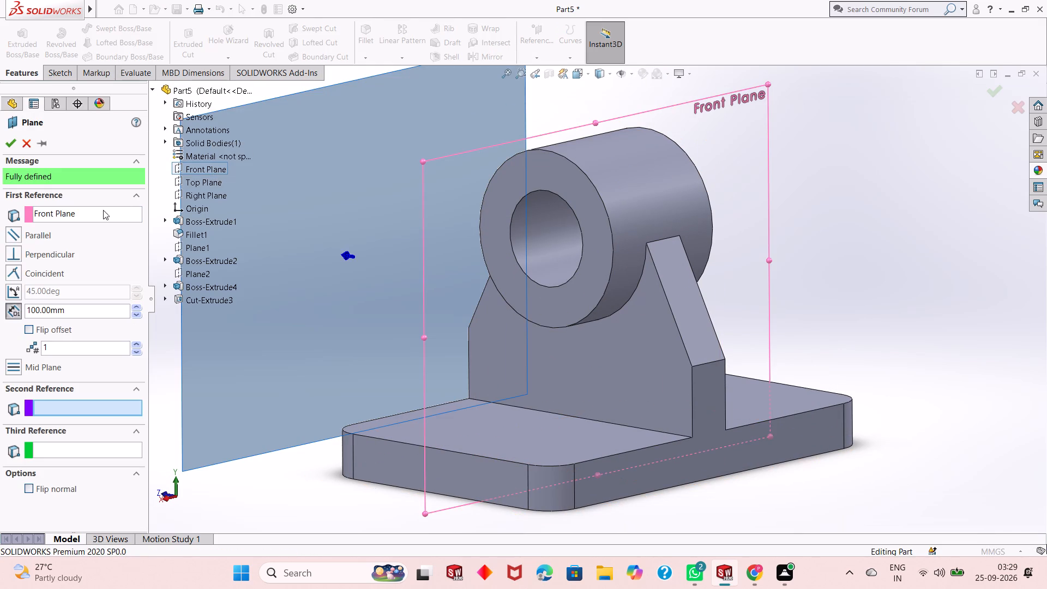
pyautogui.doubleClick(77, 315)
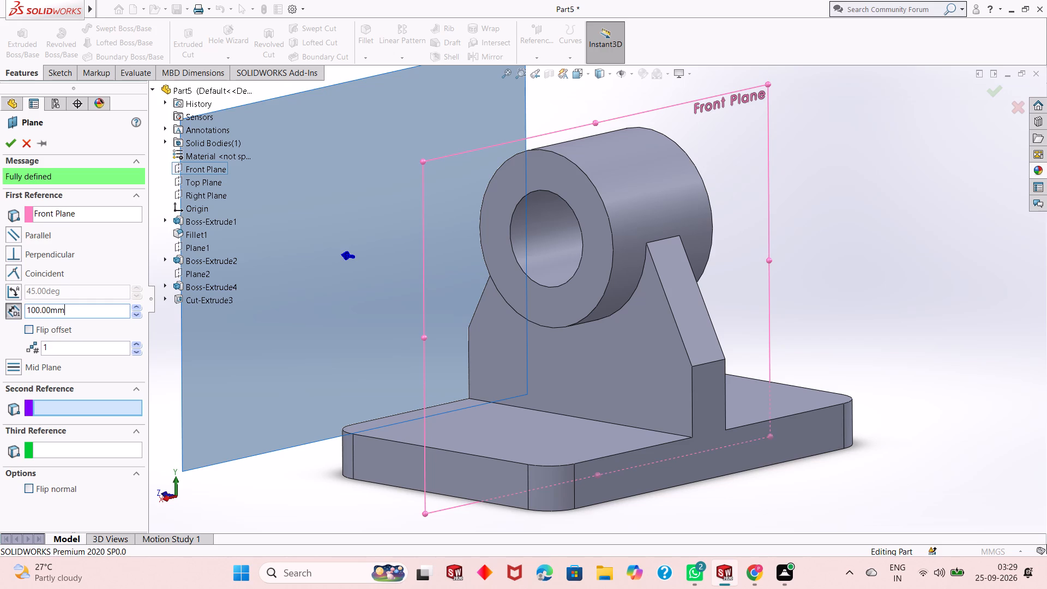
pyautogui.press('0')
pyautogui.press('Return')
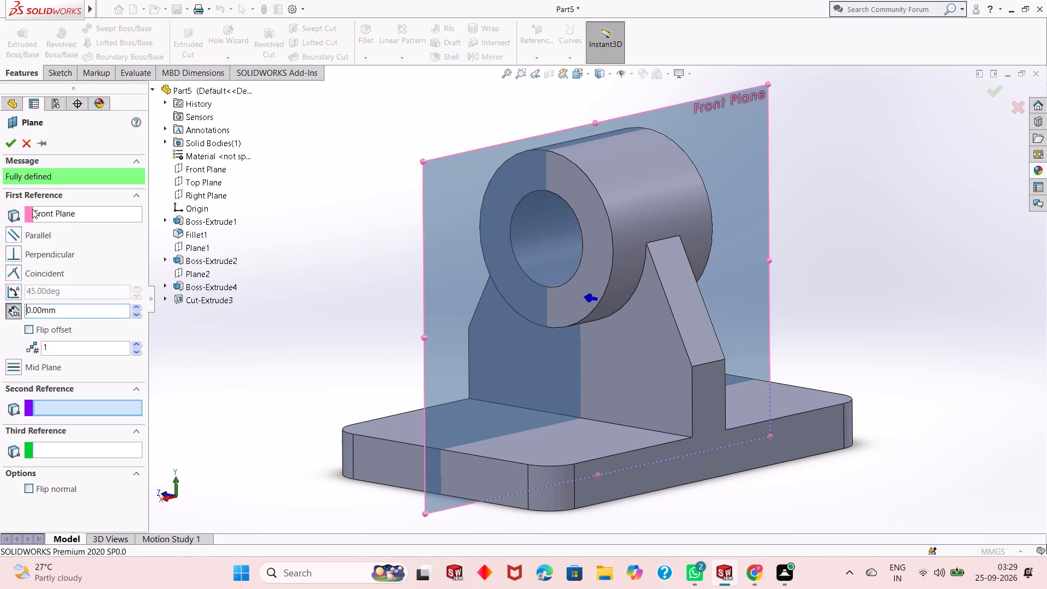
pyautogui.click(13, 147)
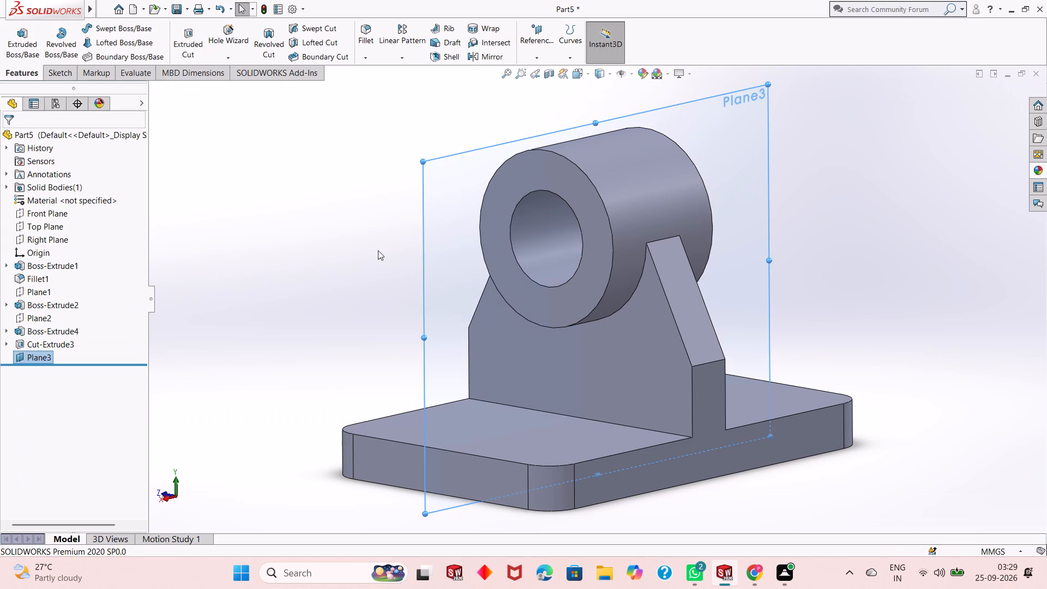
# Sketch a sloped line about 40 mm long on Plane3 from the boss's lower end corner down to the base's top face.
pyautogui.moveTo(765, 396); pyautogui.dragTo(725, 383, button='middle')
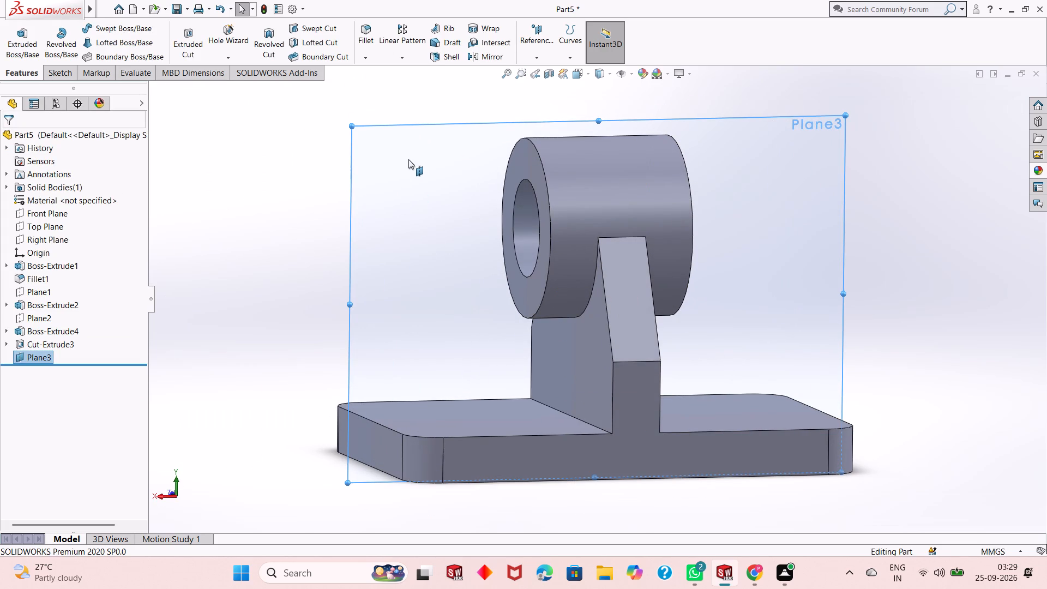
pyautogui.rightClick(406, 156)
pyautogui.click(431, 143)
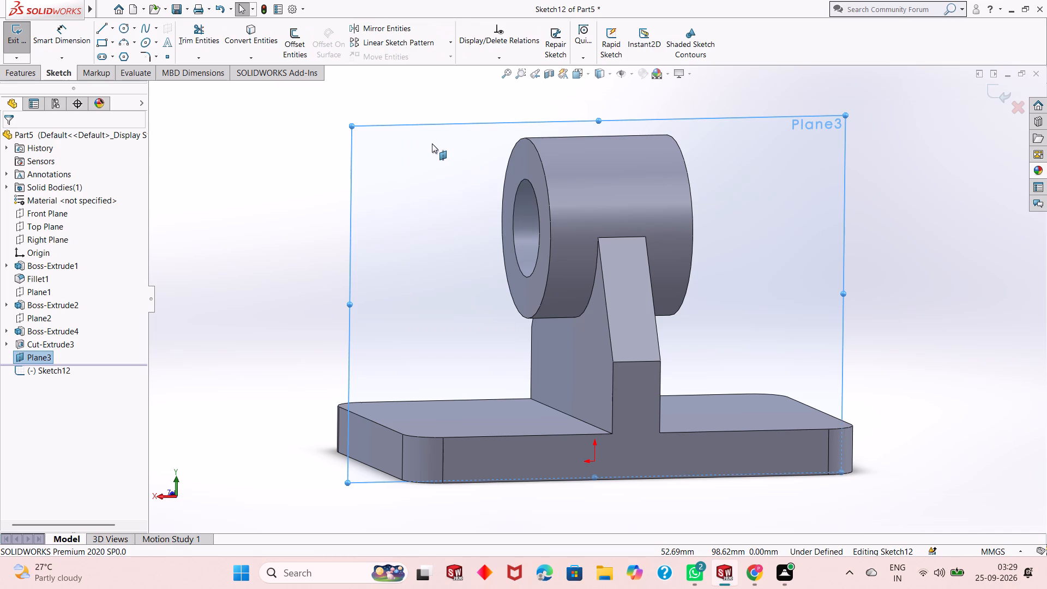
pyautogui.hotkey('ctrl', '8')
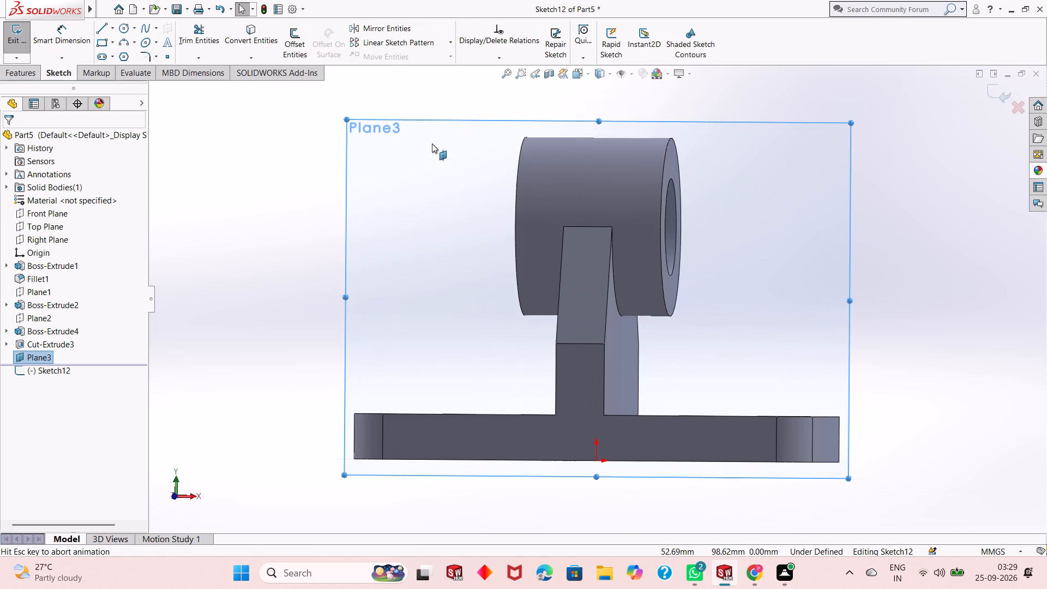
pyautogui.hotkey('ctrl', '8')
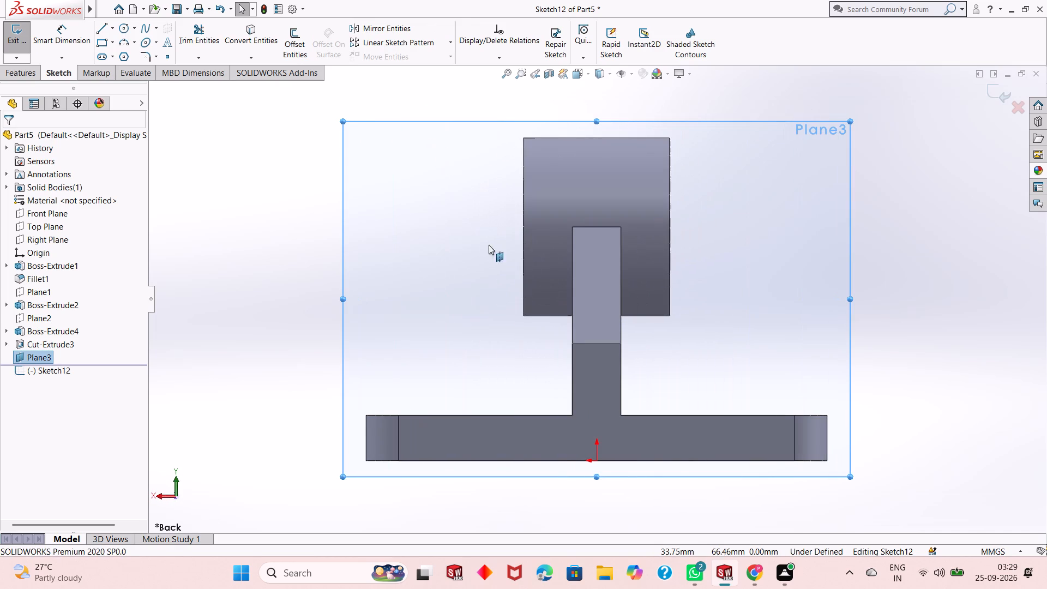
pyautogui.scroll(1, 514, 256)
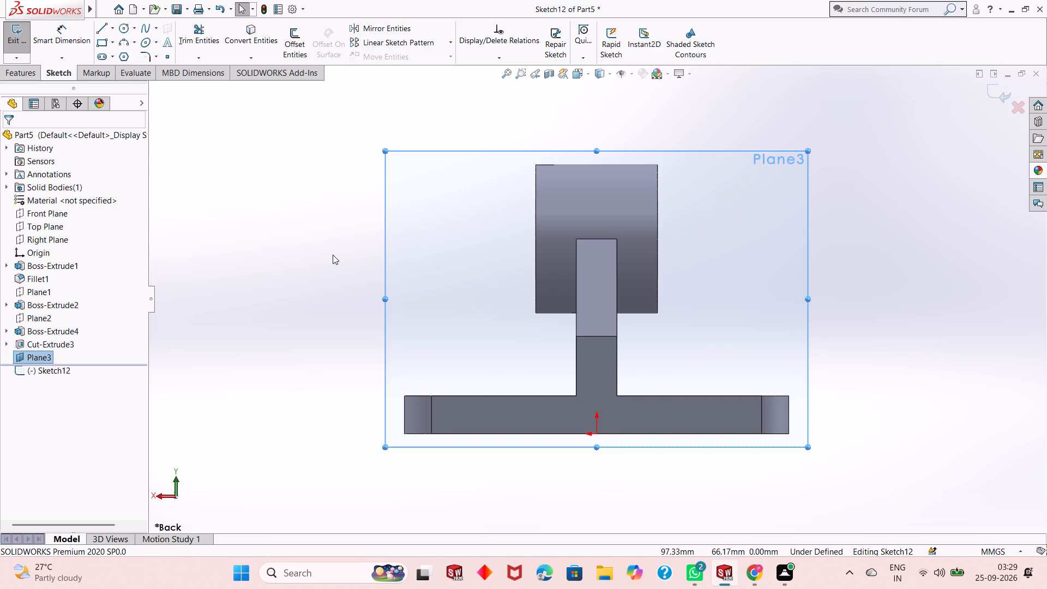
pyautogui.click(311, 253)
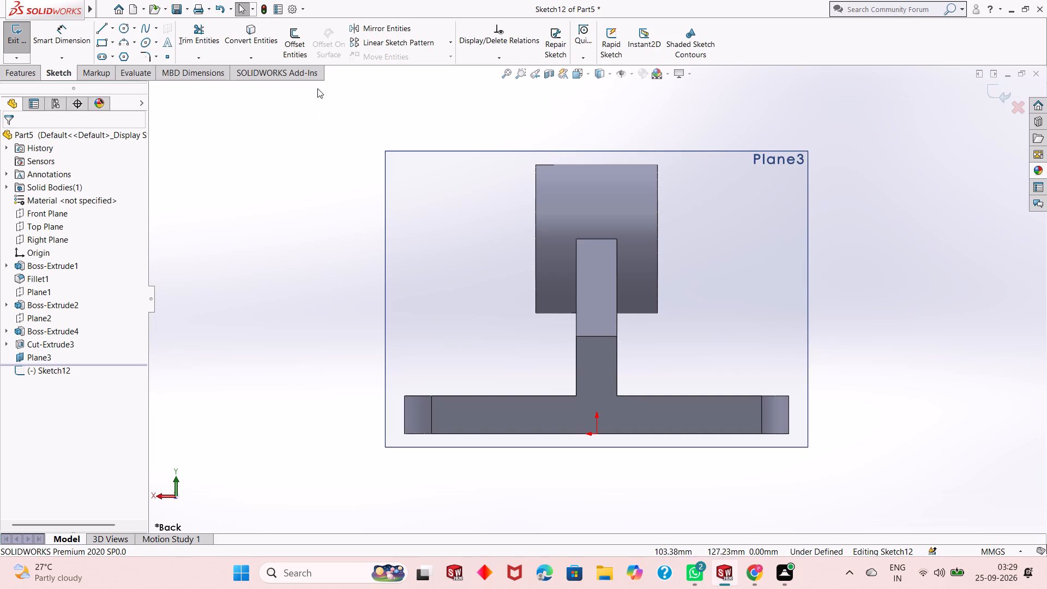
pyautogui.click(99, 31)
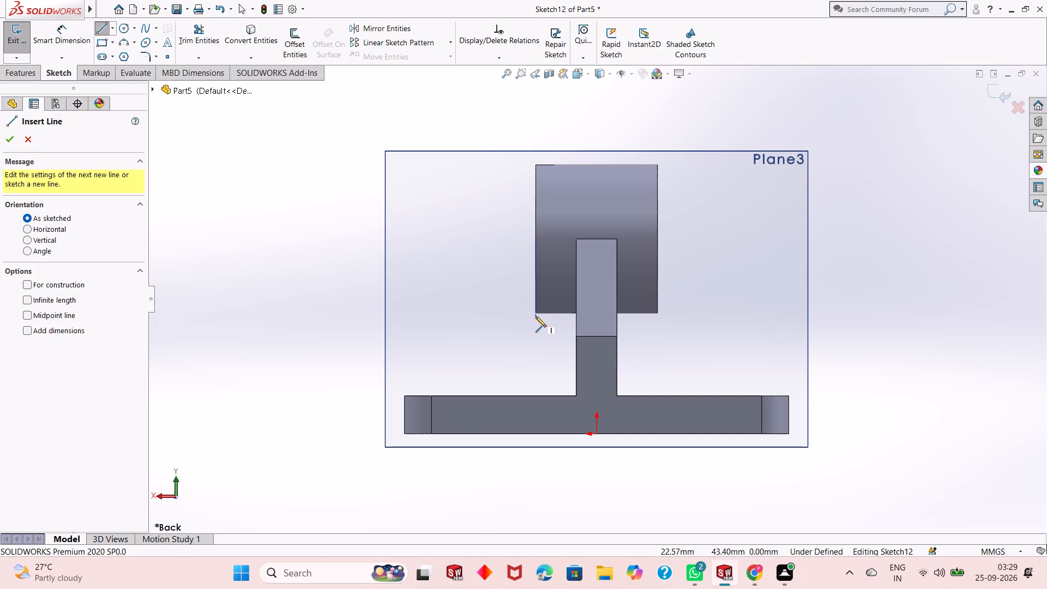
pyautogui.scroll(-3, 536, 311)
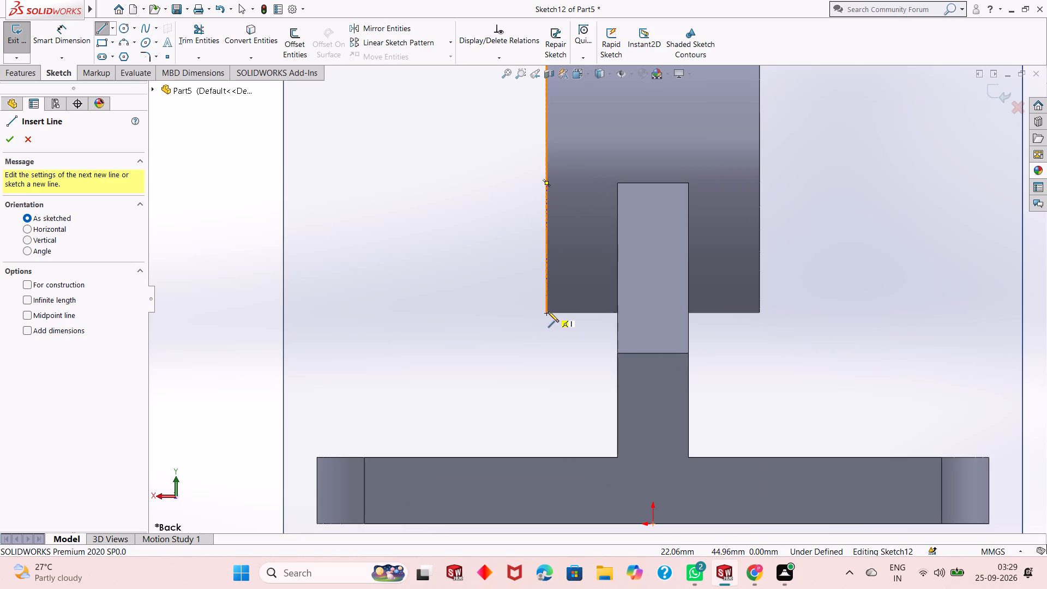
pyautogui.click(545, 314)
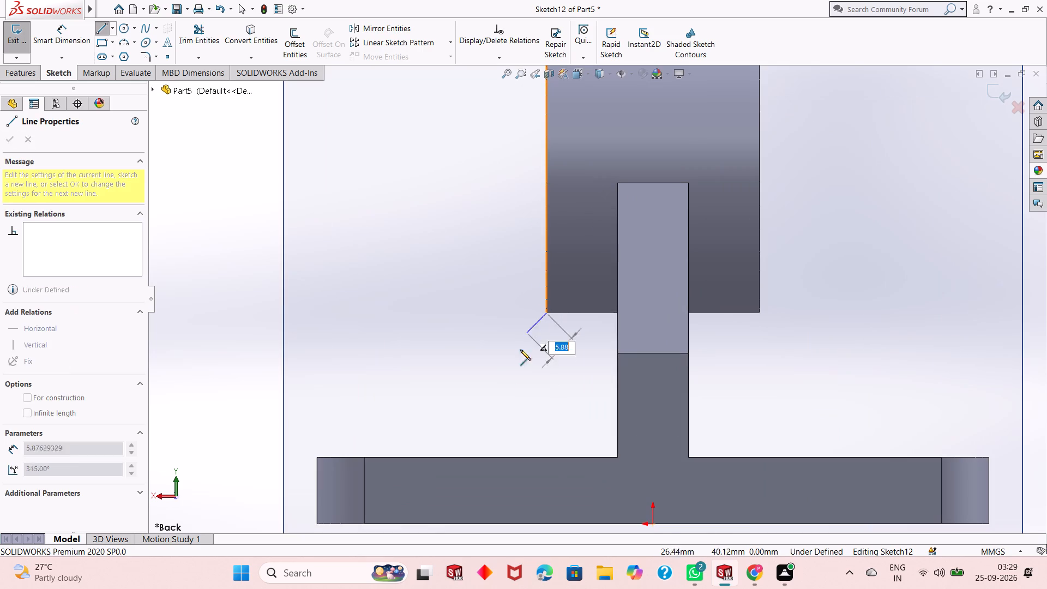
pyautogui.click(430, 455)
pyautogui.rightClick(430, 370)
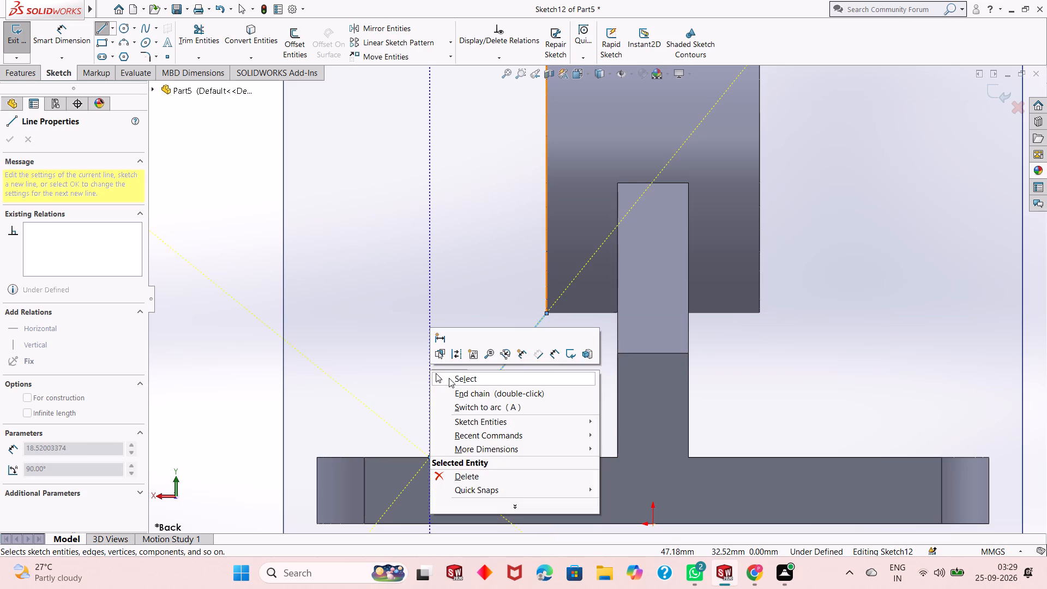
pyautogui.click(449, 378)
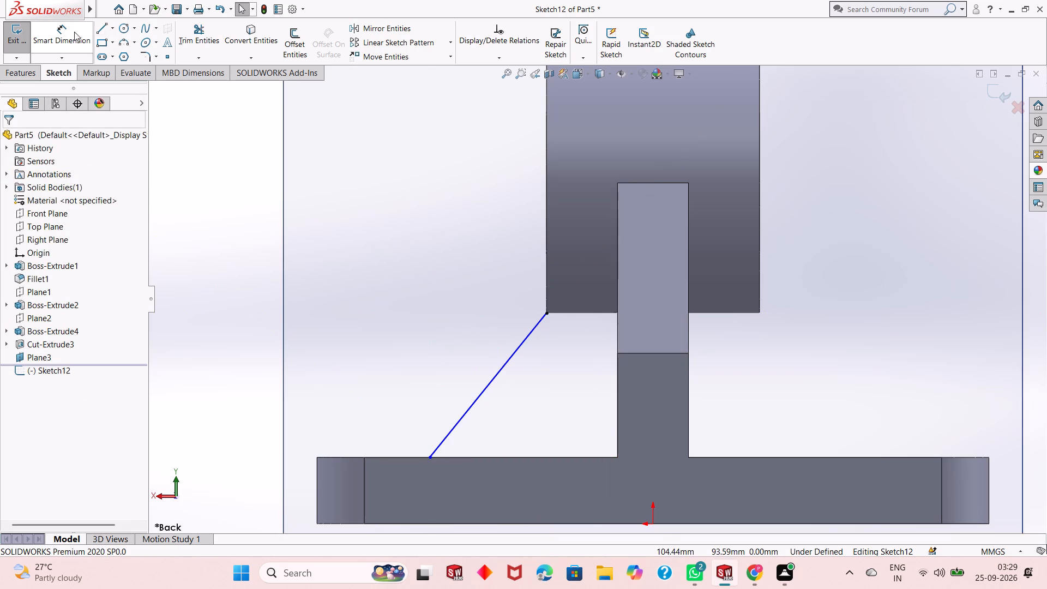
# Dimension the horizontal distance from the sloped line's lower endpoint to the upright's side face as 41 mm.
pyautogui.click(73, 33)
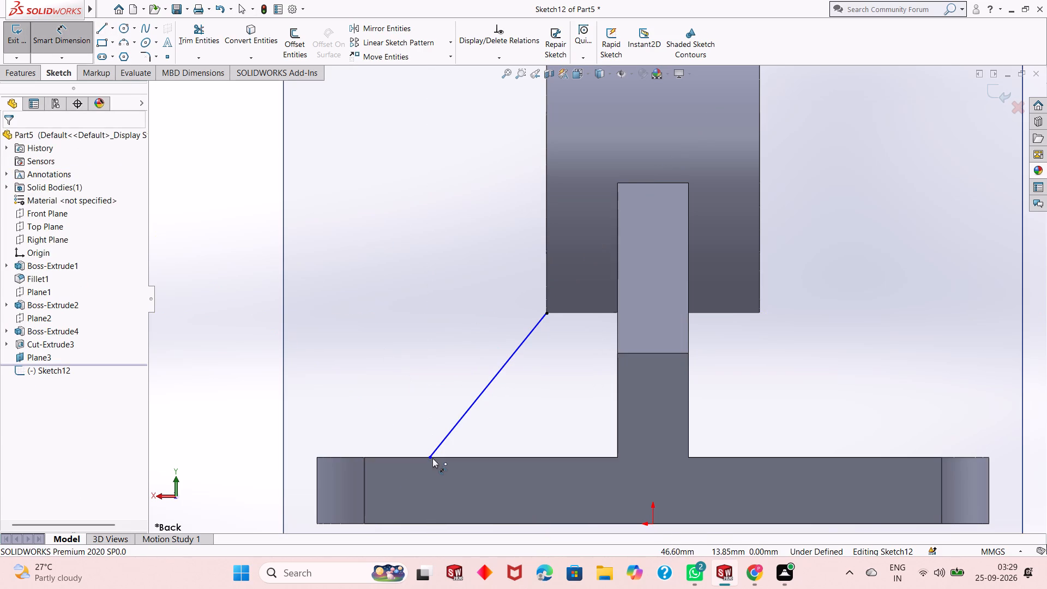
pyautogui.click(432, 458)
pyautogui.click(619, 424)
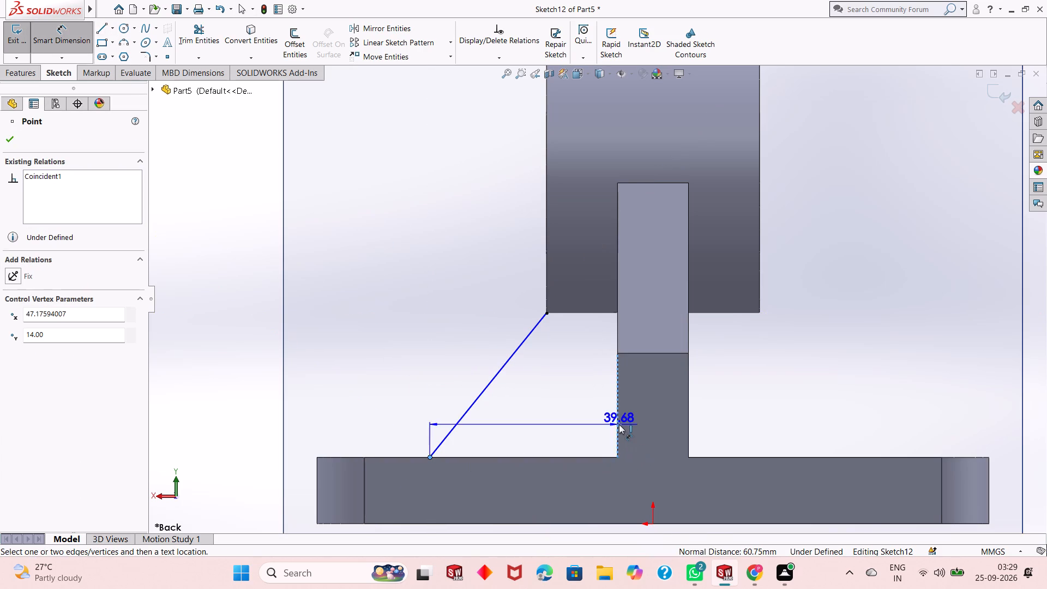
pyautogui.click(571, 487)
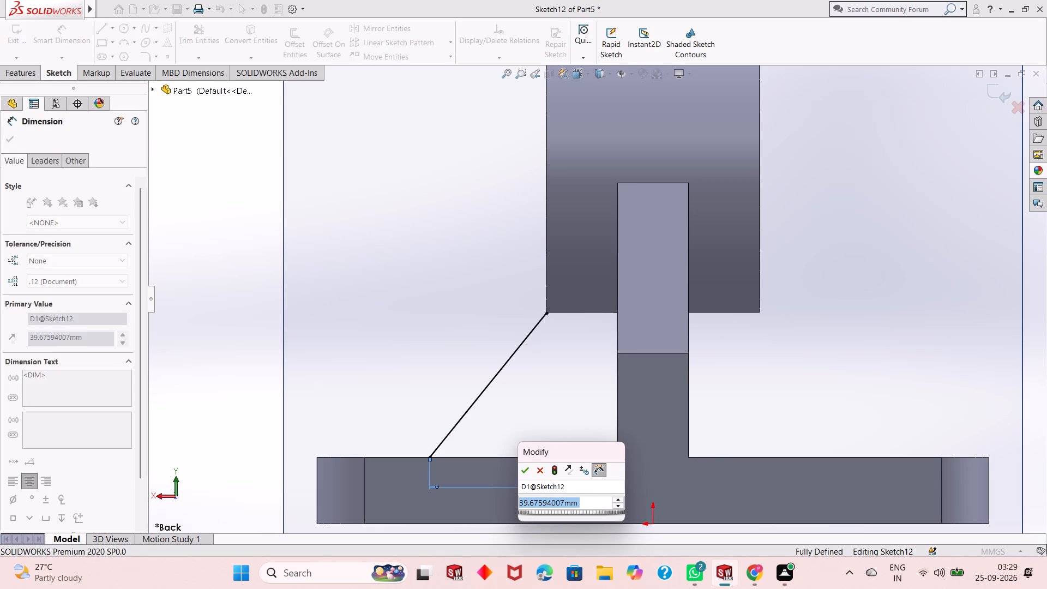
pyautogui.write('41')
pyautogui.press('Return')
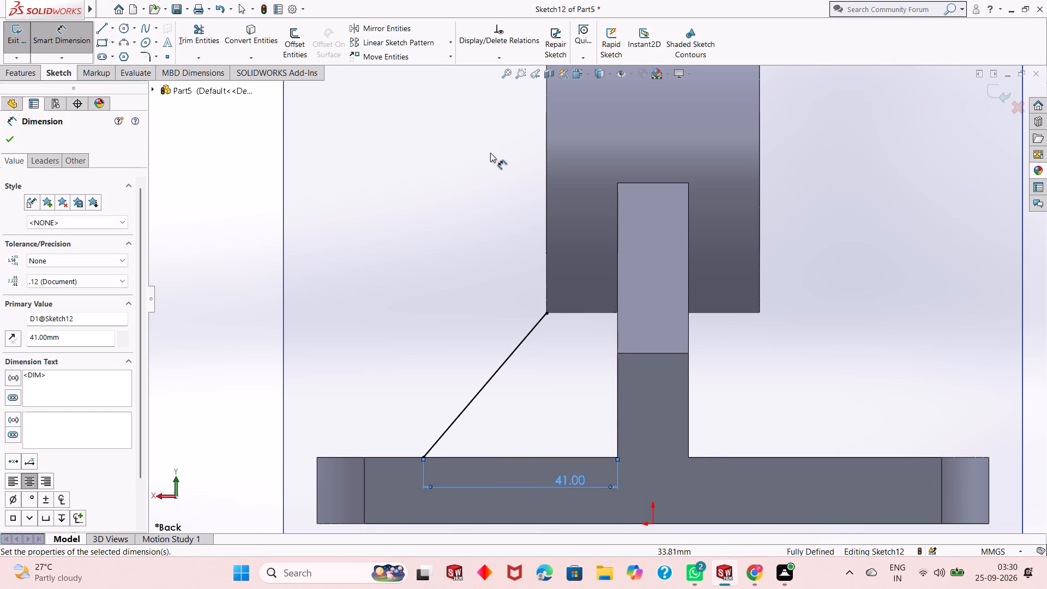
pyautogui.scroll(2, 567, 351)
pyautogui.moveTo(570, 348); pyautogui.dragTo(590, 395, button='middle')
pyautogui.rightClick(339, 158)
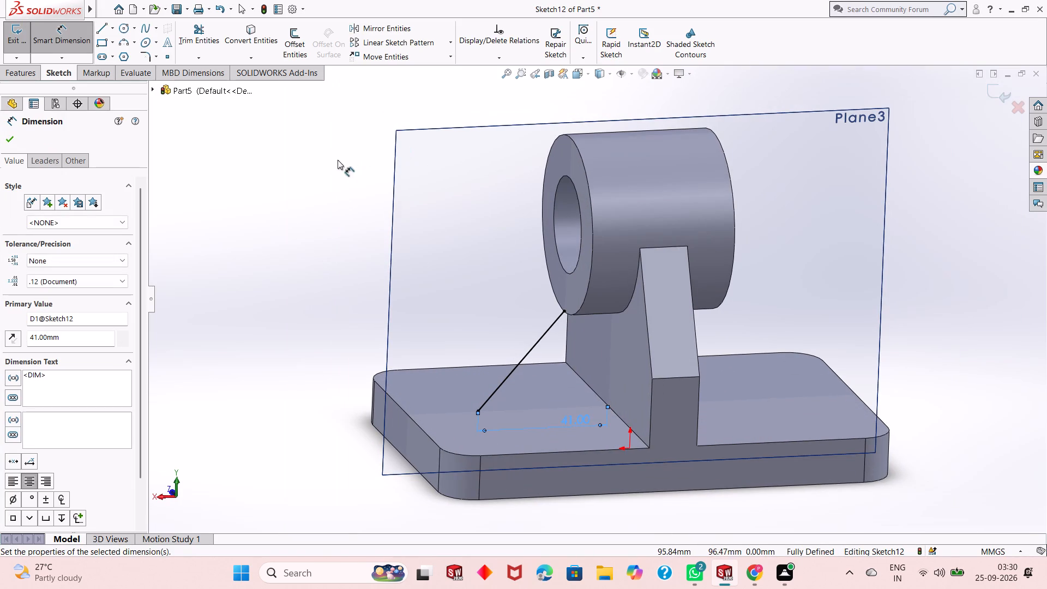
pyautogui.click(373, 193)
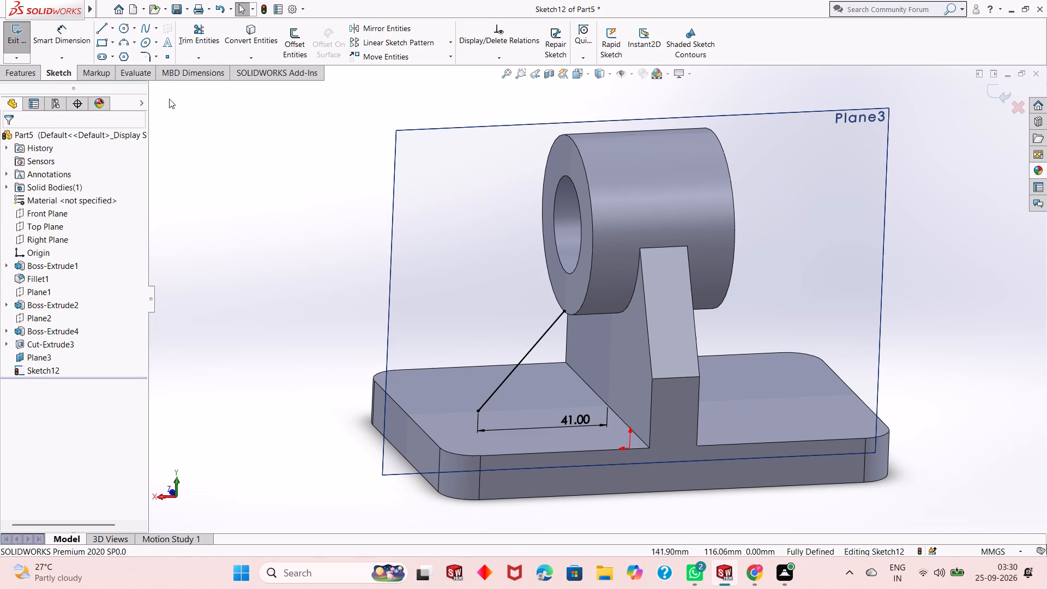
# Create a Rib 15 mm thick on both sides of the sloped line, filling toward the upright and base.
pyautogui.click(35, 77)
pyautogui.click(436, 28)
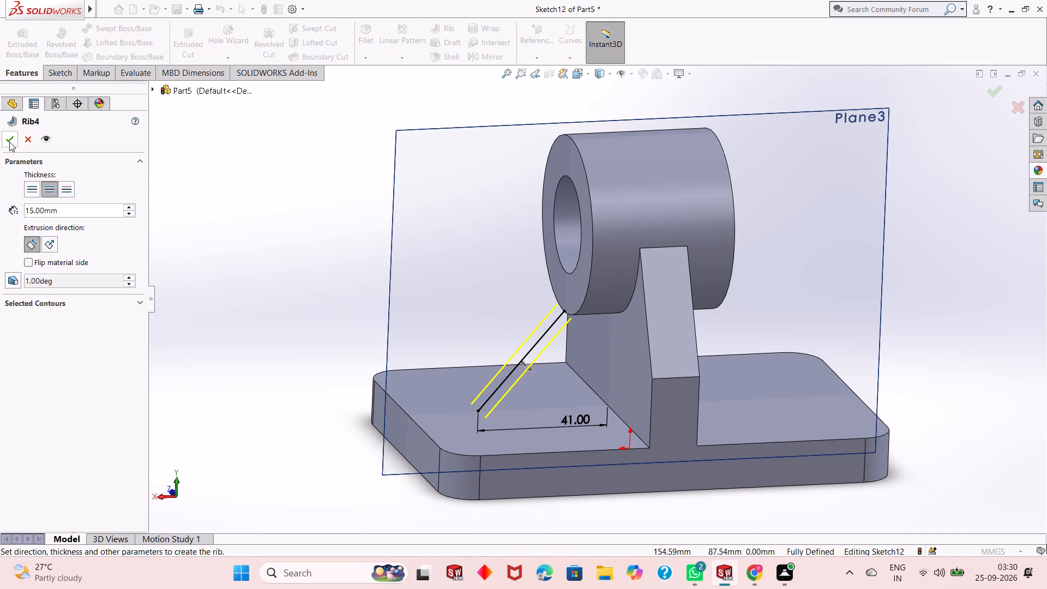
pyautogui.click(9, 142)
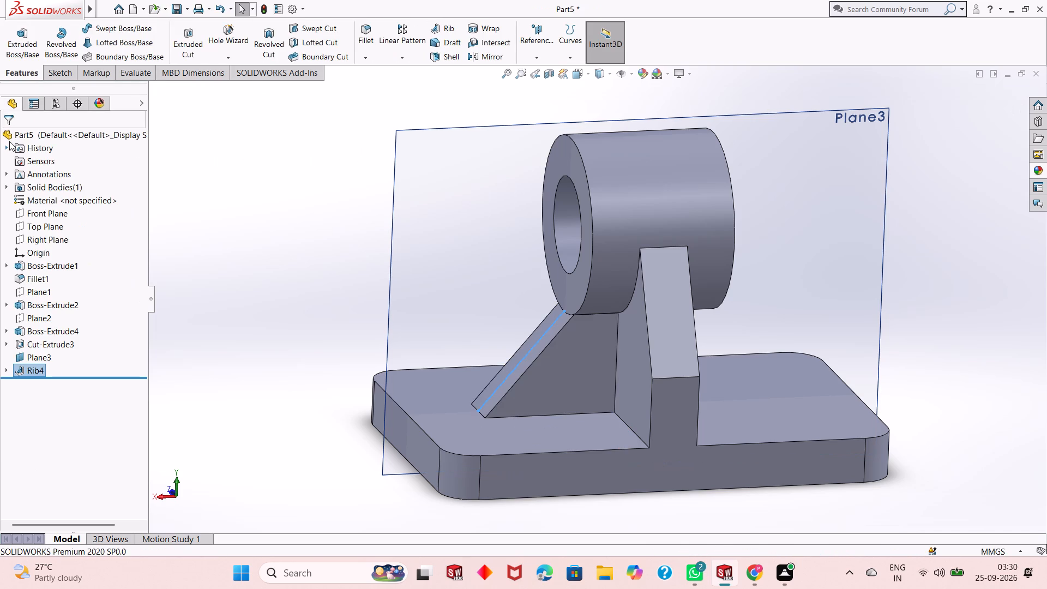
pyautogui.click(352, 299)
# Examine from several angles how the new rib meets the underside and end face of the boss.
pyautogui.moveTo(567, 317); pyautogui.dragTo(616, 306, button='middle')
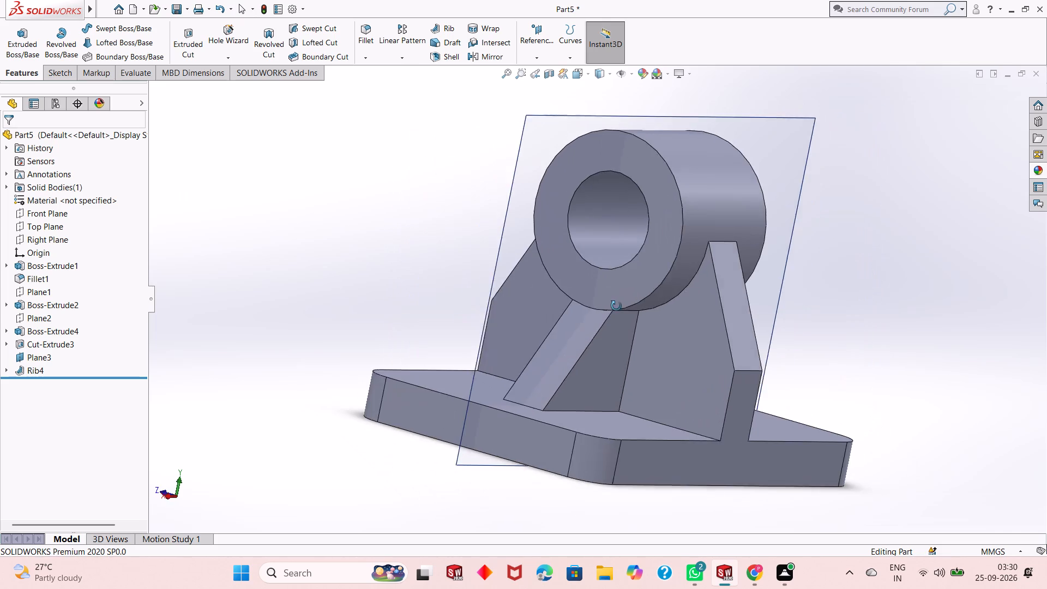
pyautogui.moveTo(616, 306); pyautogui.dragTo(625, 342, button='middle')
pyautogui.scroll(-4, 622, 298)
pyautogui.moveTo(644, 376); pyautogui.dragTo(634, 346, button='middle')
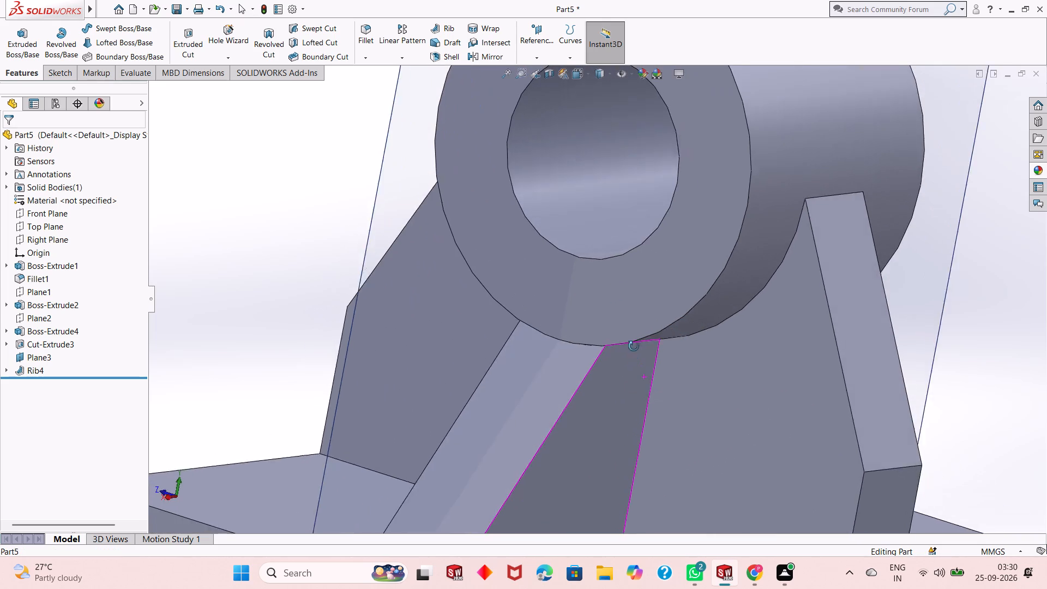
pyautogui.moveTo(634, 346); pyautogui.dragTo(599, 260, button='middle')
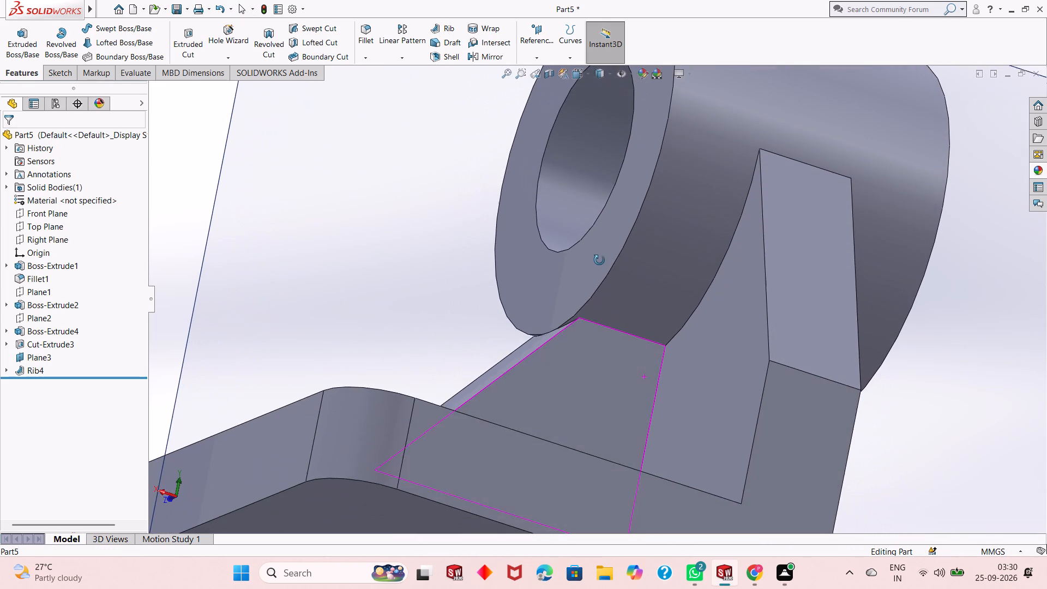
pyautogui.moveTo(599, 260); pyautogui.dragTo(599, 255, button='middle')
pyautogui.scroll(-7, 559, 323)
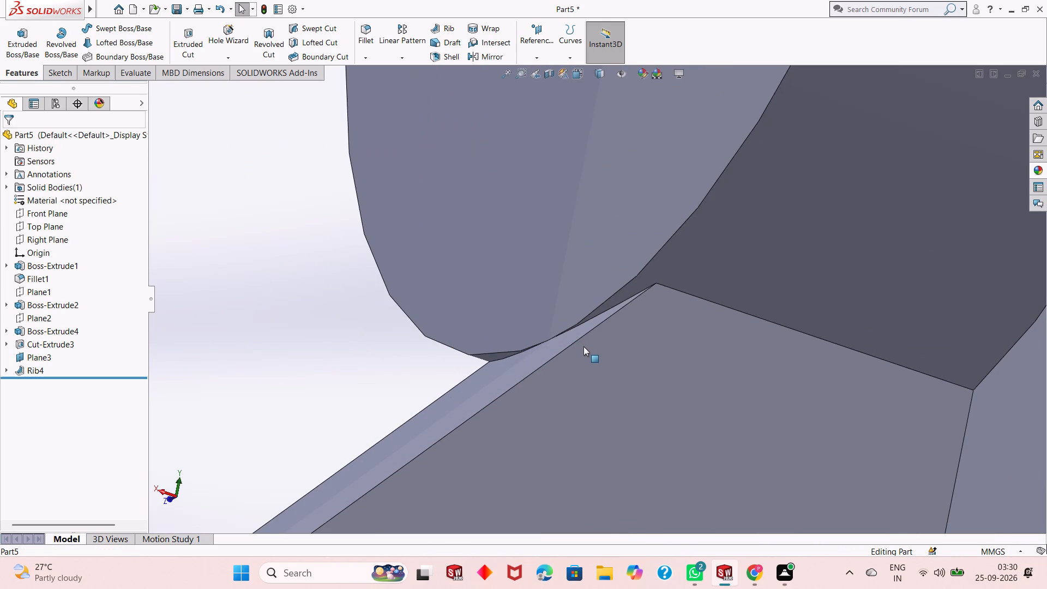
pyautogui.moveTo(589, 338); pyautogui.dragTo(590, 406, button='middle')
pyautogui.scroll(4, 582, 364)
pyautogui.moveTo(595, 332); pyautogui.dragTo(600, 363, button='middle')
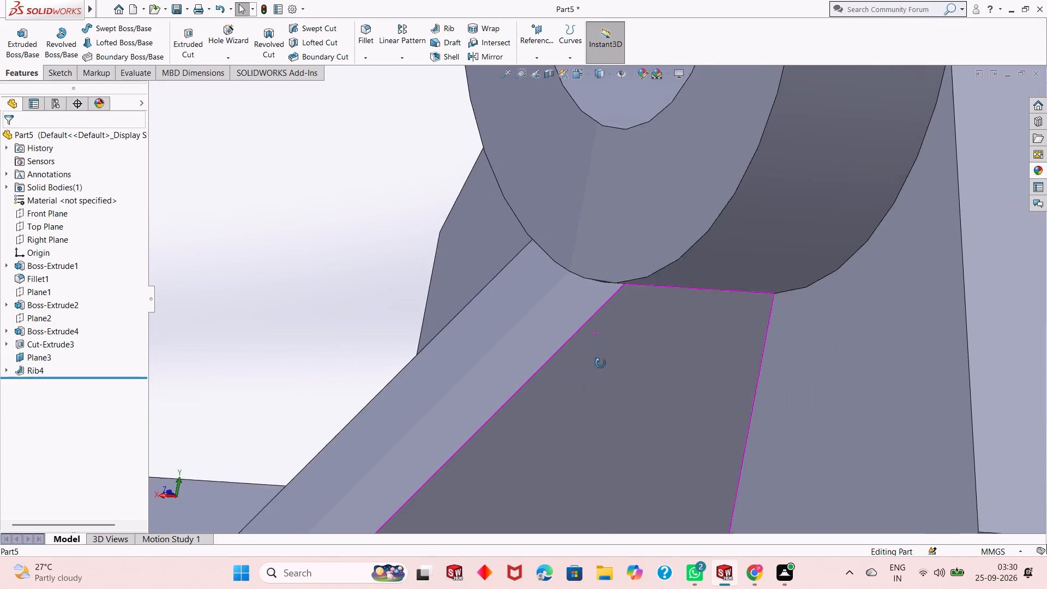
pyautogui.moveTo(600, 363); pyautogui.dragTo(601, 369, button='middle')
pyautogui.scroll(4, 601, 367)
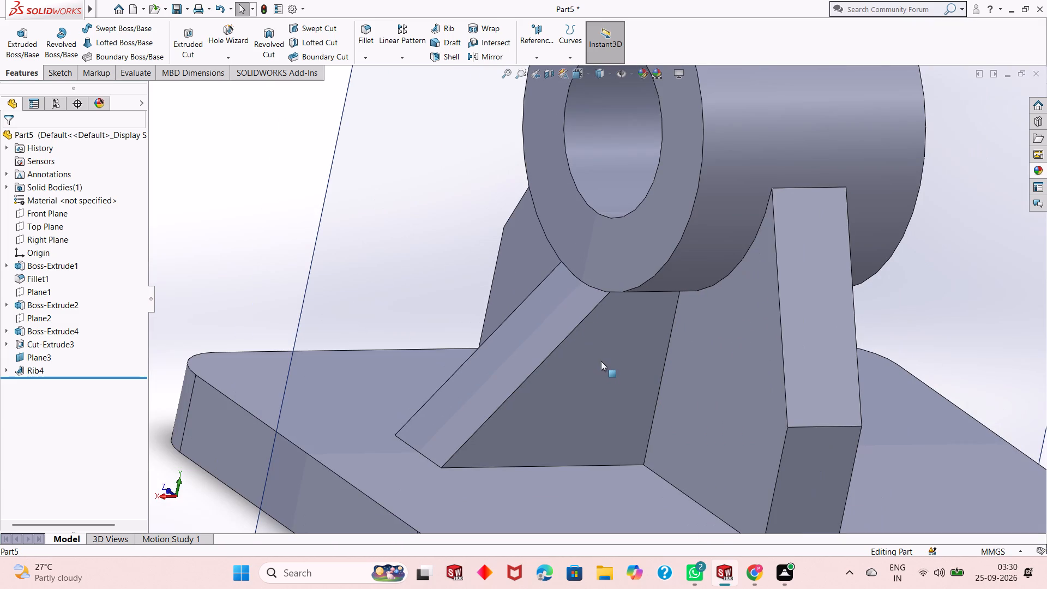
pyautogui.scroll(1, 601, 361)
pyautogui.scroll(3, 621, 321)
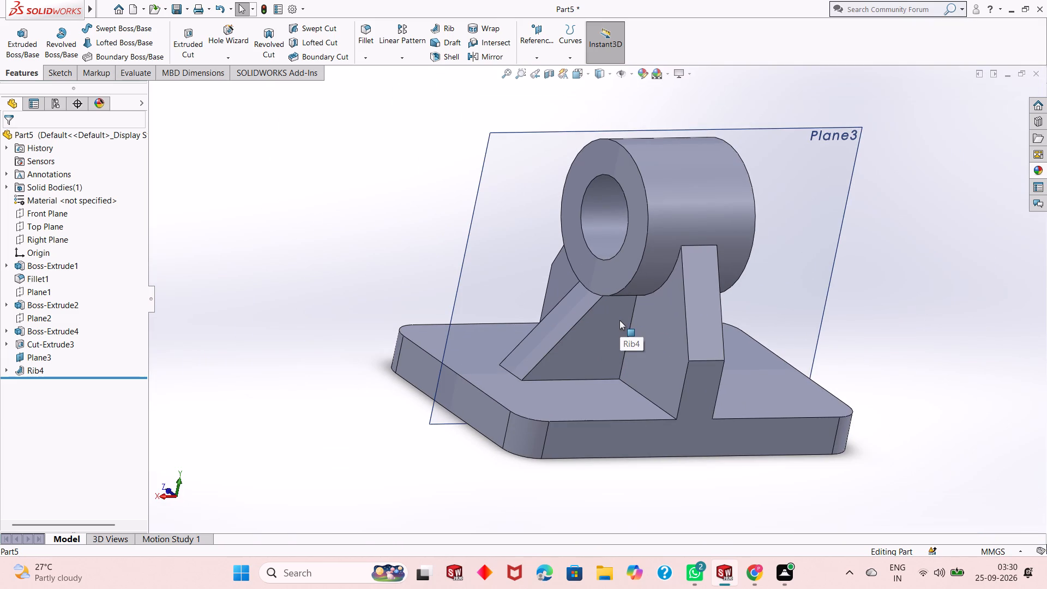
pyautogui.scroll(1, 619, 320)
# Sketch a sloped line about 41 mm long on Plane3 on the side without a rib, from the boss's lower corner to the base's top face.
pyautogui.moveTo(818, 288); pyautogui.dragTo(811, 282, button='middle')
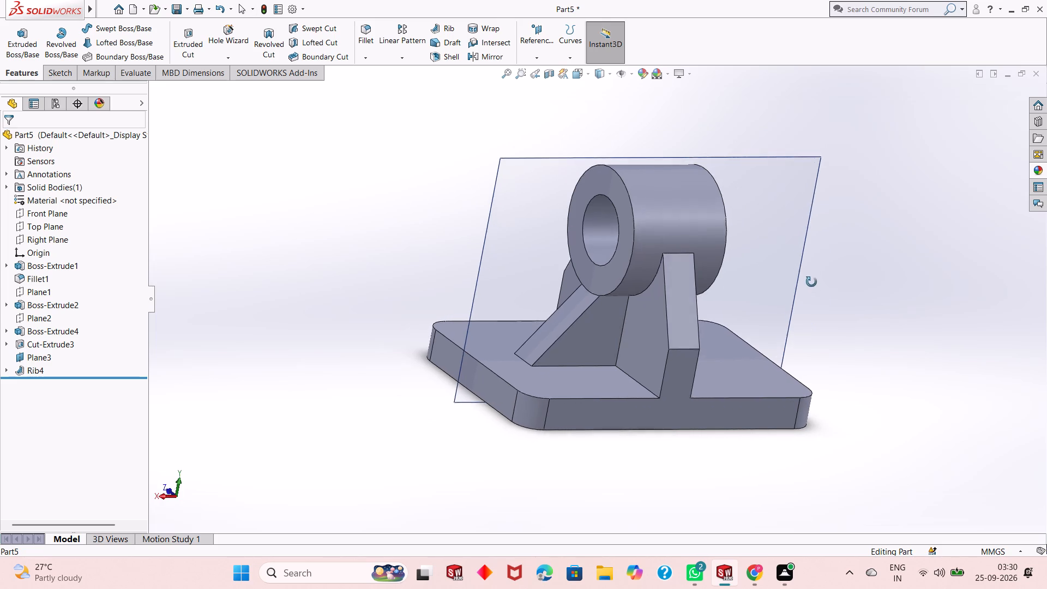
pyautogui.moveTo(811, 282); pyautogui.dragTo(534, 289, button='middle')
pyautogui.click(502, 245)
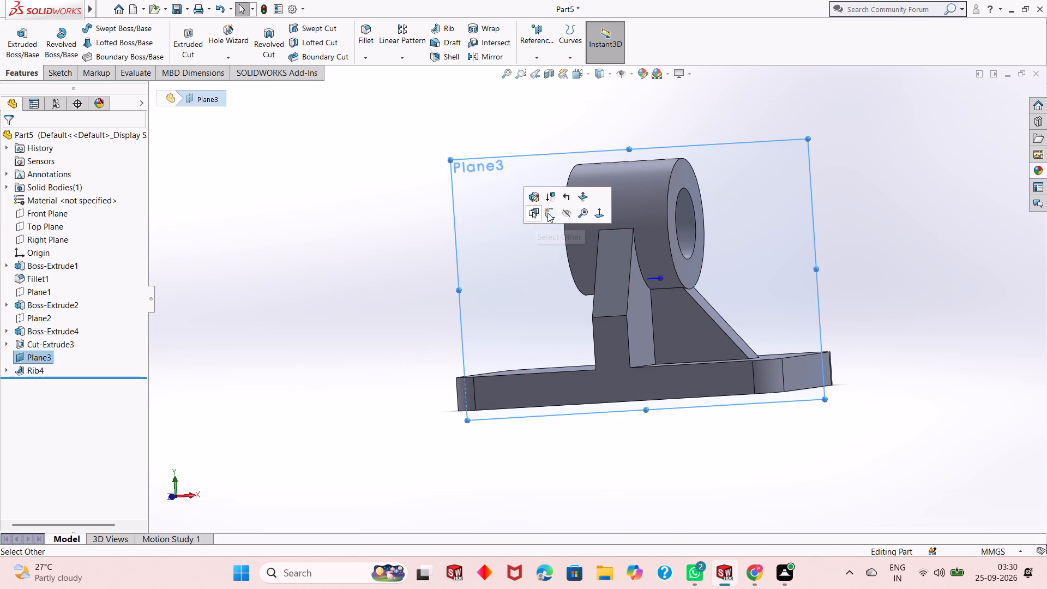
pyautogui.click(547, 213)
pyautogui.hotkey('ctrl', '8')
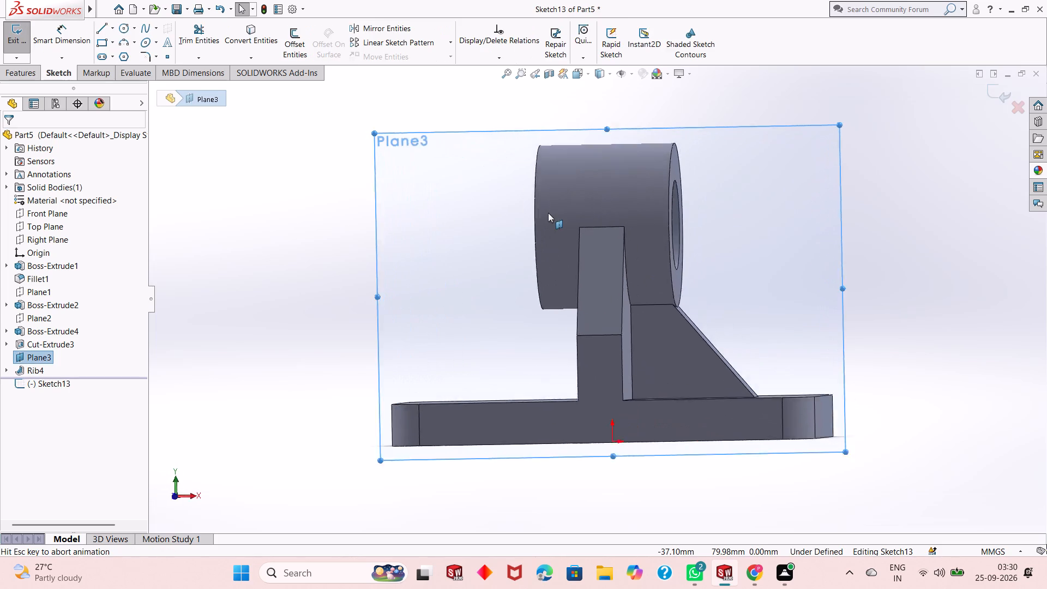
pyautogui.press('Escape')
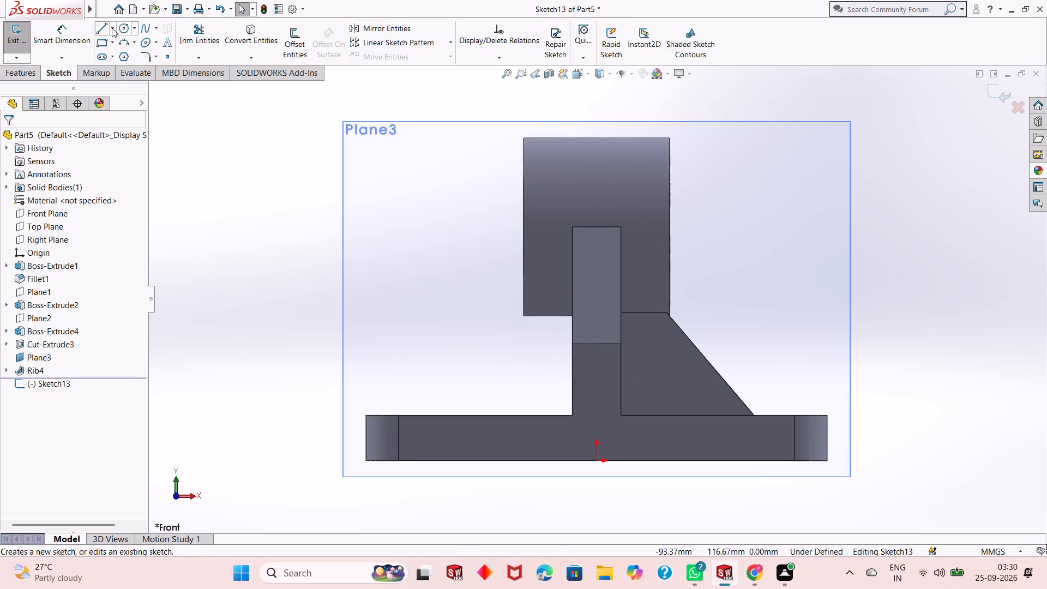
pyautogui.click(105, 31)
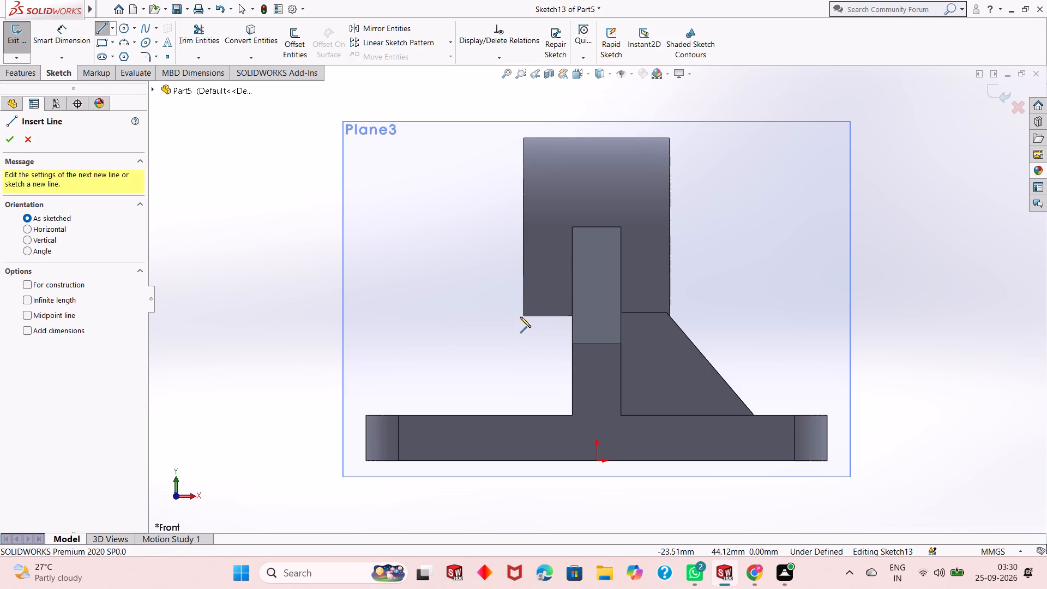
pyautogui.click(522, 316)
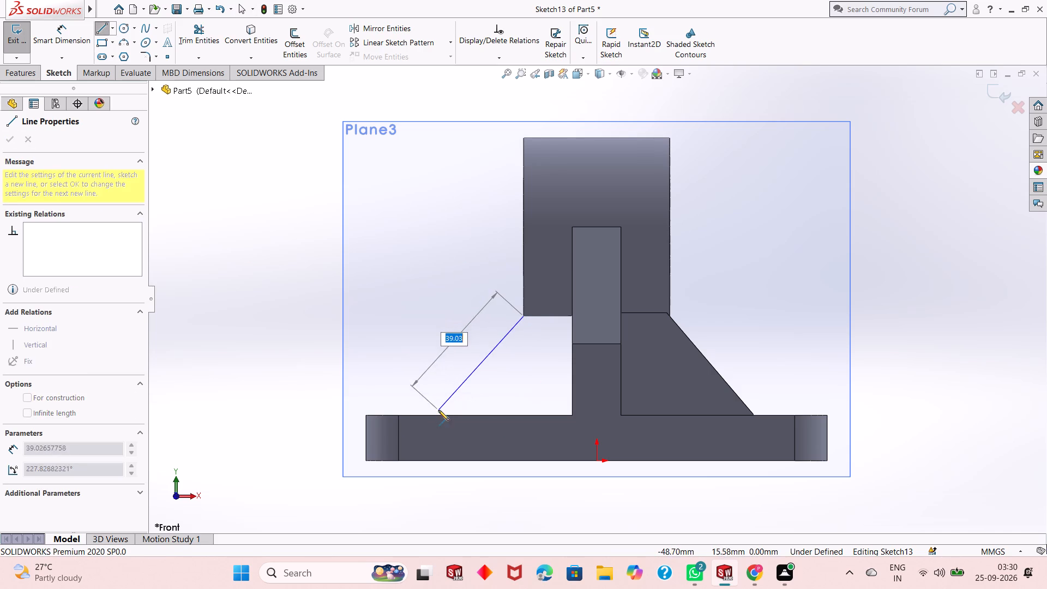
pyautogui.click(433, 414)
pyautogui.rightClick(433, 414)
pyautogui.click(465, 423)
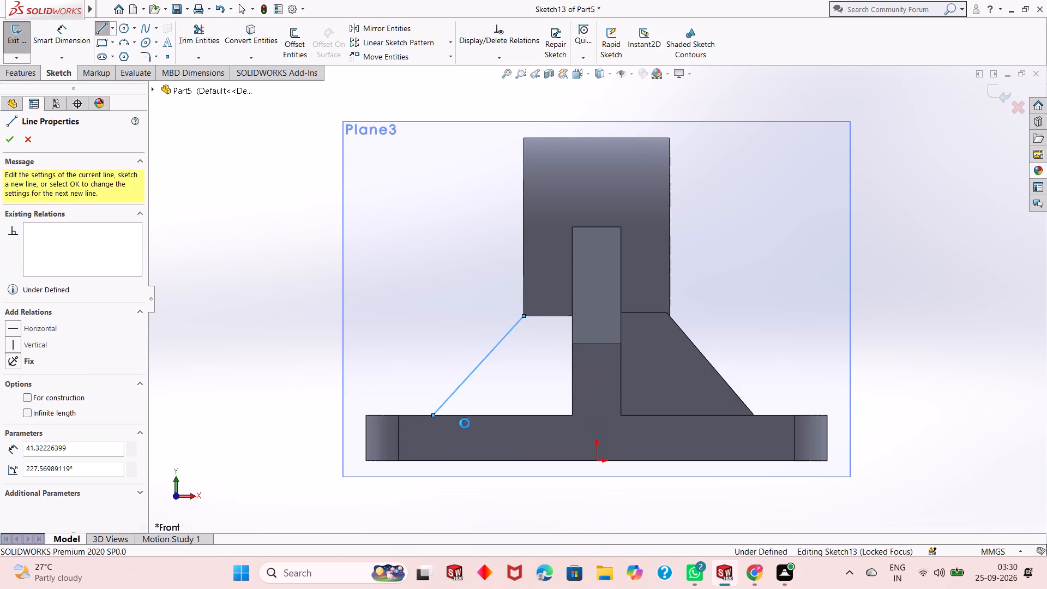
# Dimension the horizontal distance from the new sloped line's lower endpoint to the upright's side face as 41 mm.
pyautogui.click(69, 48)
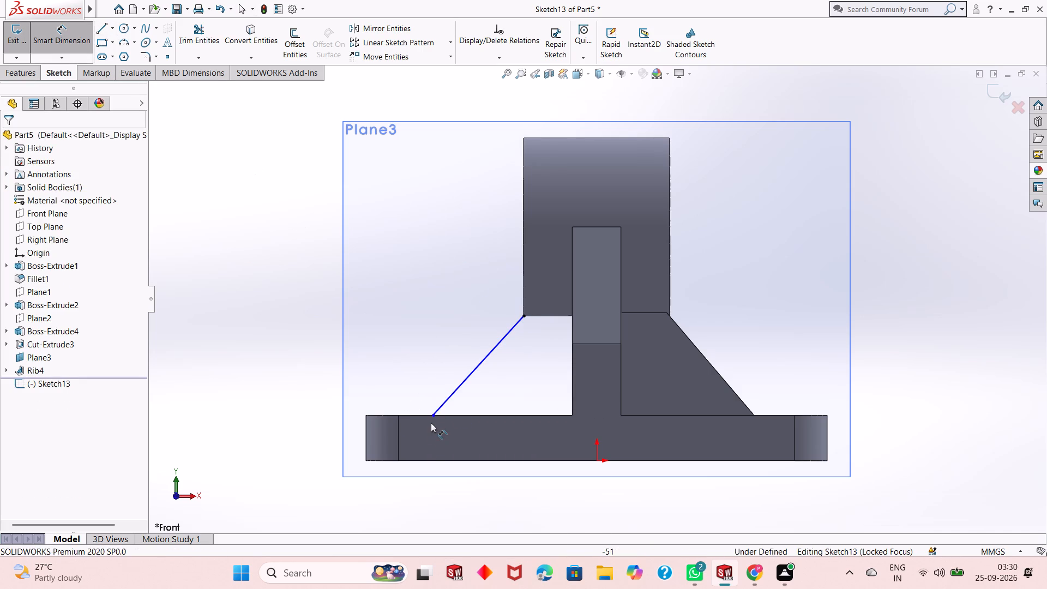
pyautogui.click(433, 417)
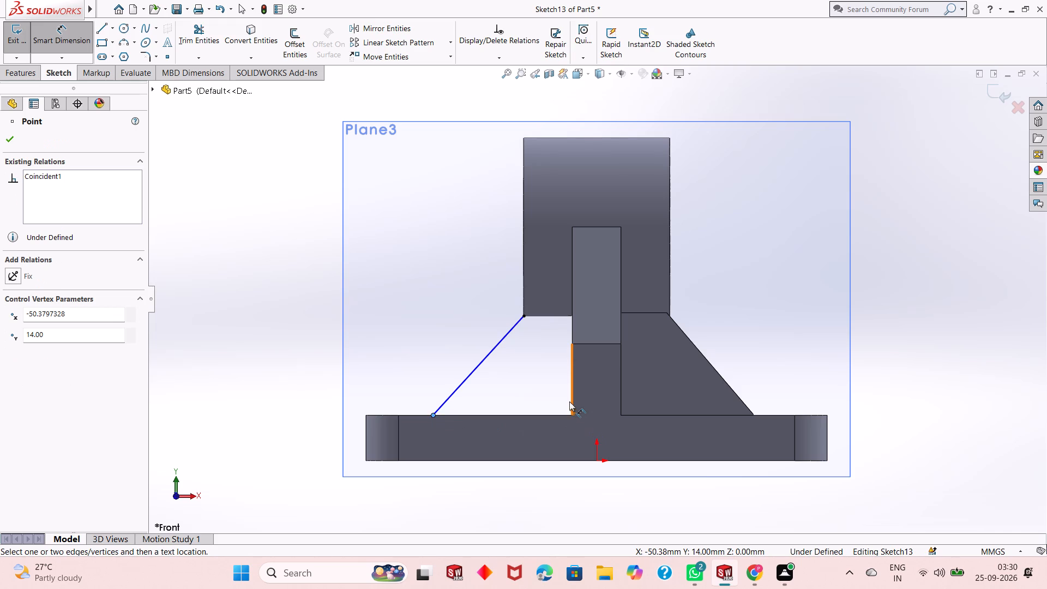
pyautogui.click(574, 394)
pyautogui.click(531, 500)
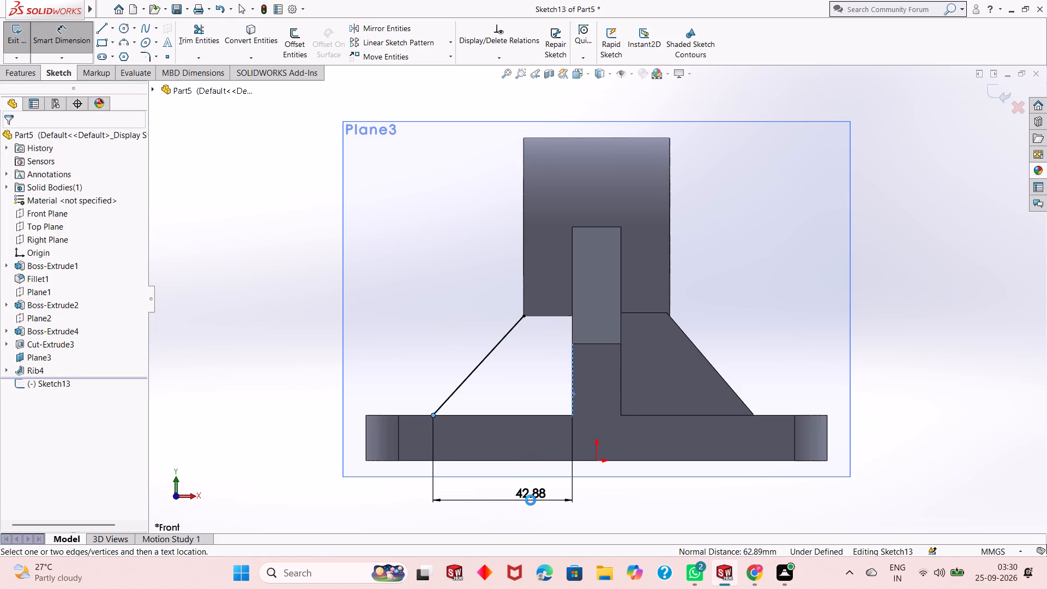
pyautogui.write('41')
pyautogui.press('Return')
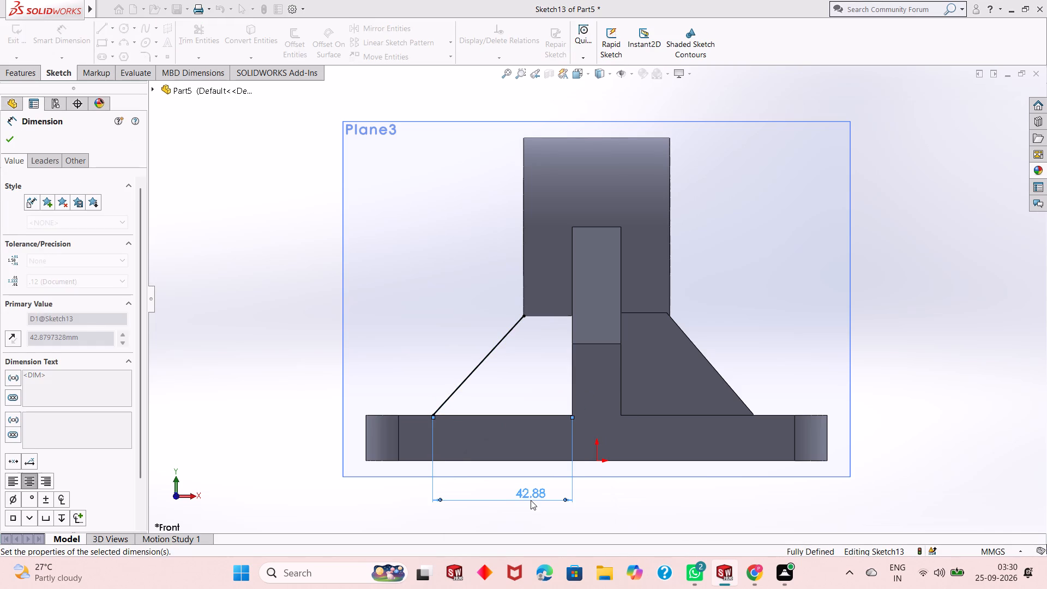
pyautogui.rightClick(246, 167)
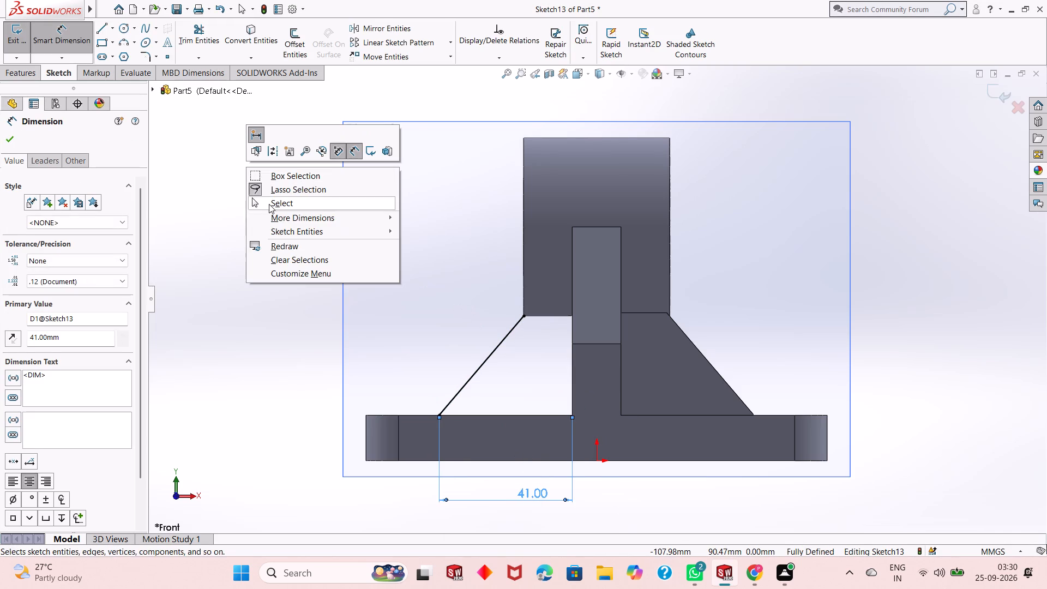
pyautogui.click(294, 205)
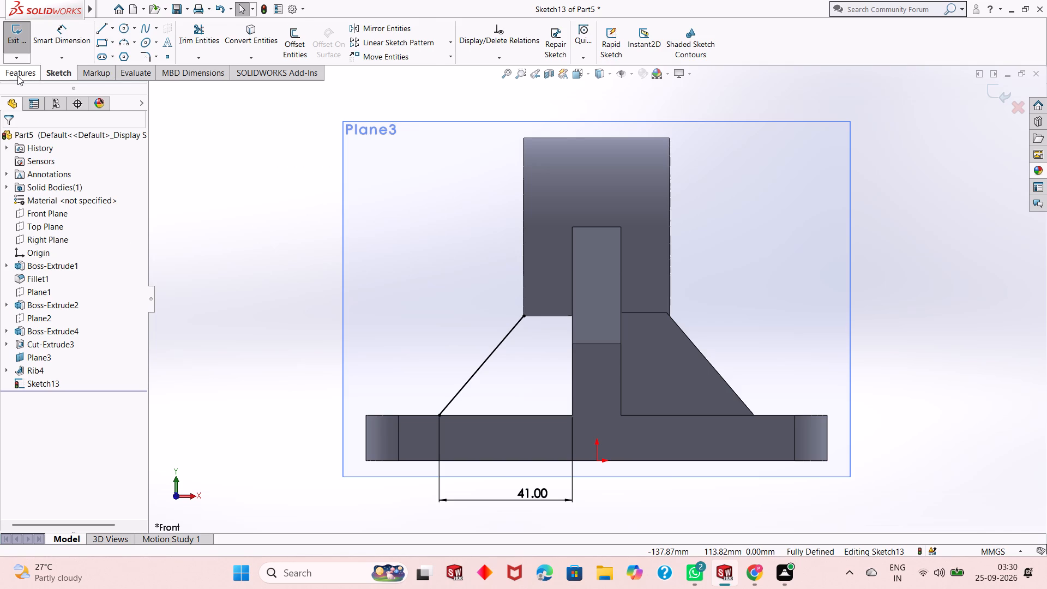
# Create a Rib 15 mm thick on both sides of the sloped line, with the material side flipped toward the upright and base.
pyautogui.click(17, 76)
pyautogui.click(442, 29)
pyautogui.scroll(2, 582, 393)
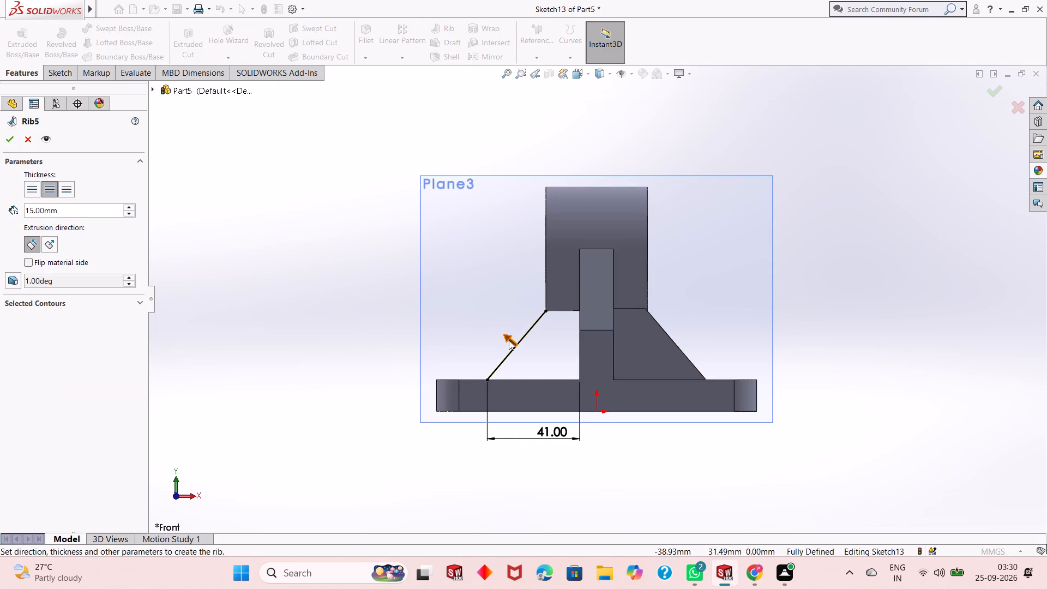
pyautogui.click(509, 340)
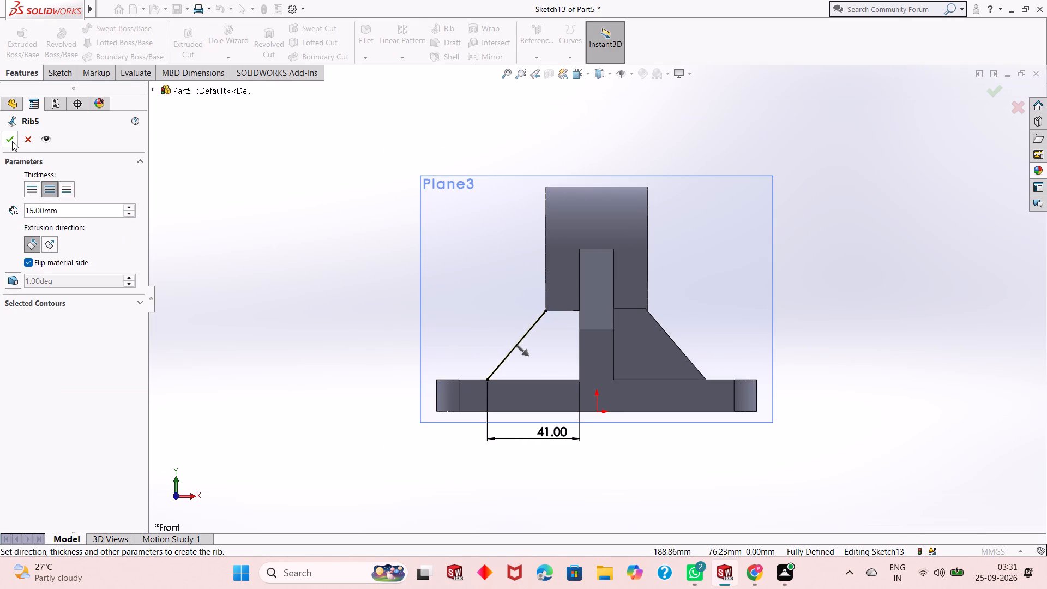
pyautogui.click(11, 139)
pyautogui.click(306, 303)
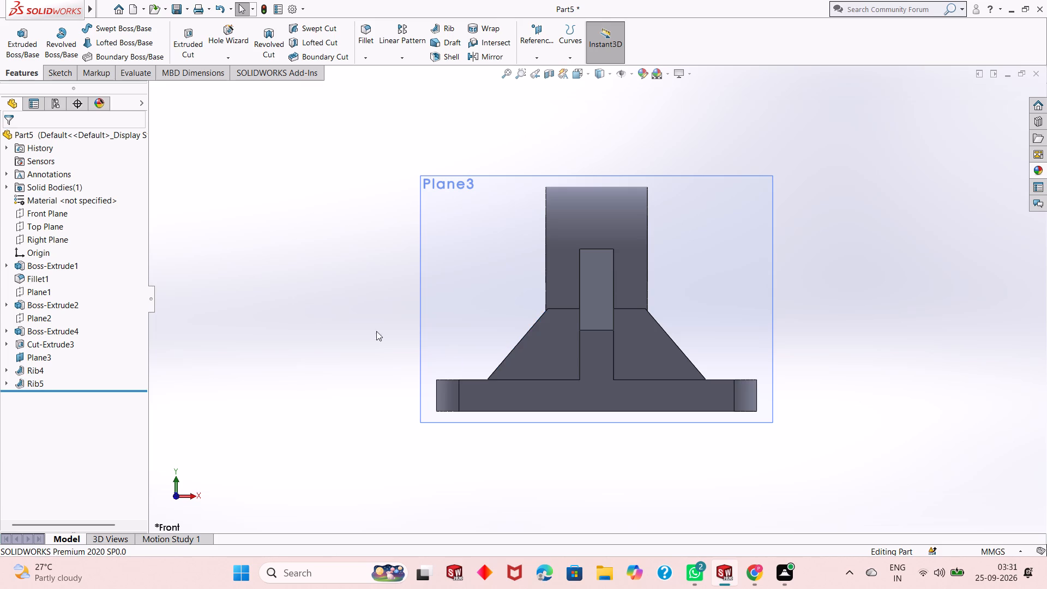
# Hide Plane3.
pyautogui.moveTo(511, 356); pyautogui.dragTo(687, 376, button='middle')
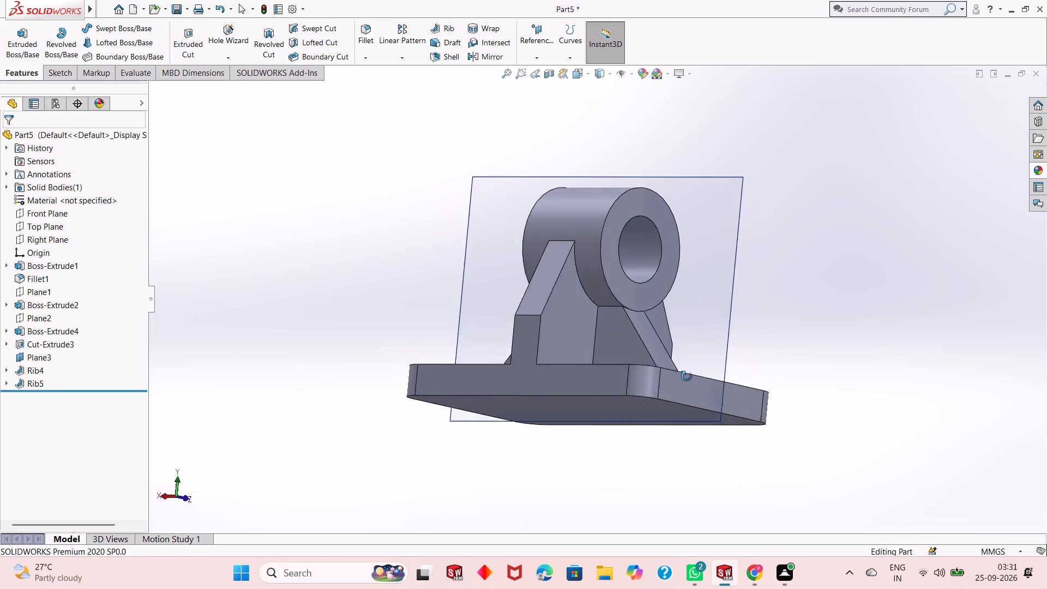
pyautogui.moveTo(687, 376); pyautogui.dragTo(754, 461, button='middle')
pyautogui.rightClick(720, 202)
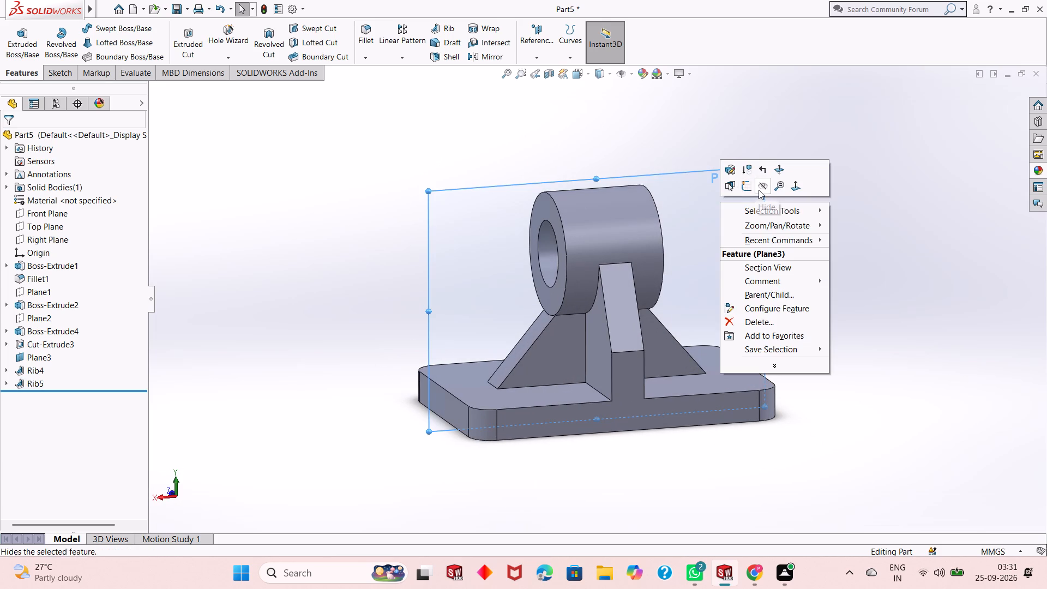
pyautogui.click(760, 190)
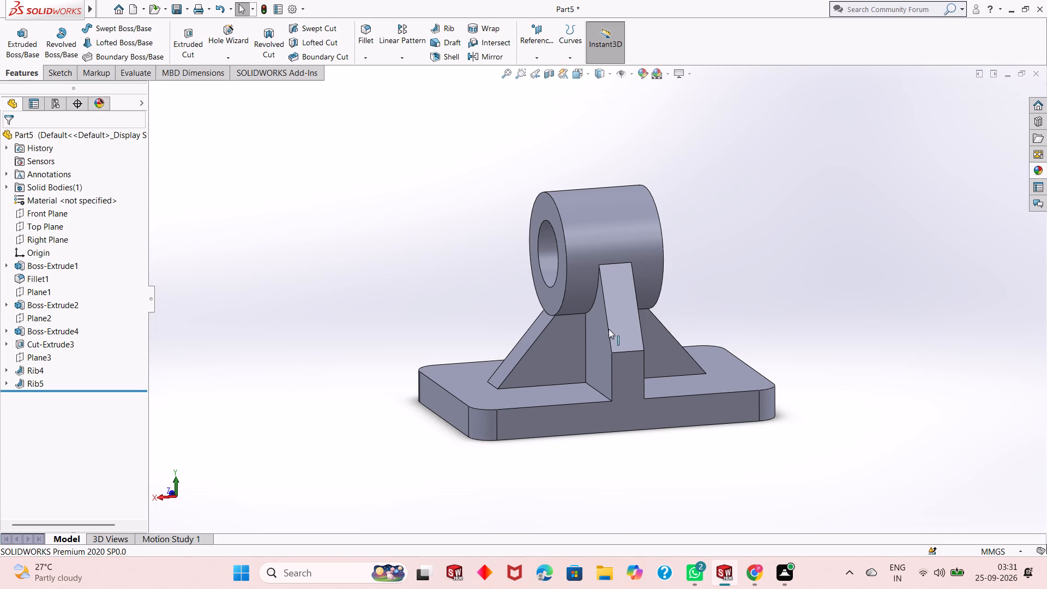
# Open a sketch on the base's top face and draw a circle about 20 mm in diameter near its back-left corner.
pyautogui.scroll(1, 604, 331)
pyautogui.moveTo(683, 284); pyautogui.dragTo(684, 426, button='middle')
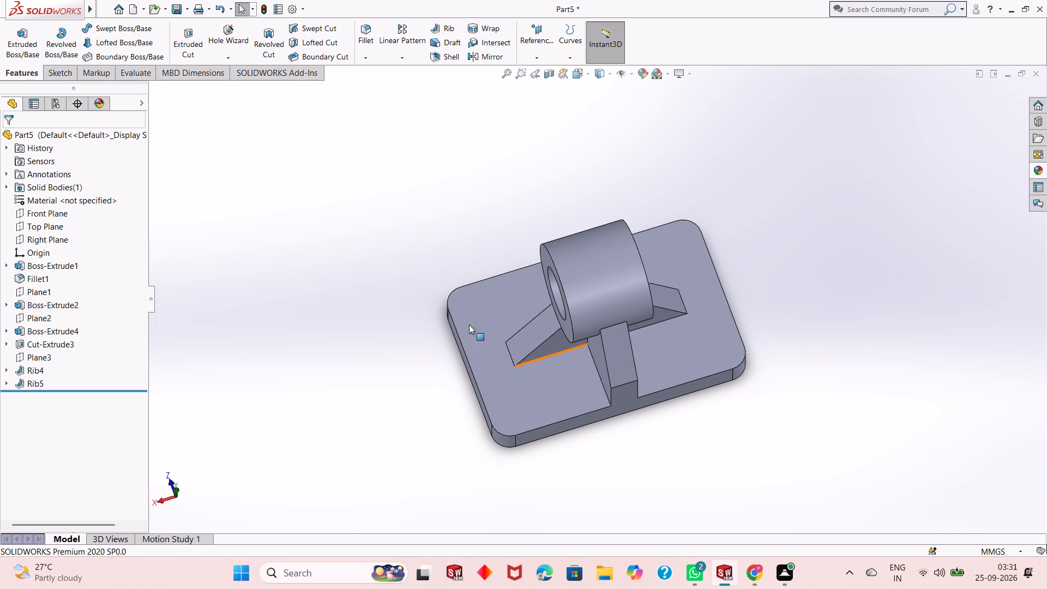
pyautogui.click(491, 310)
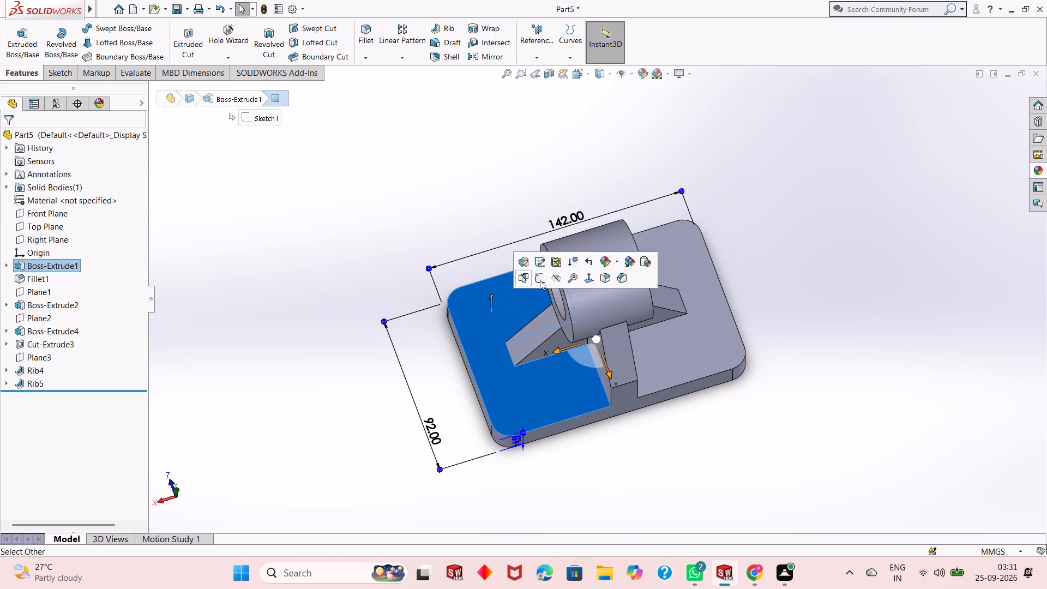
pyautogui.click(540, 280)
pyautogui.hotkey('ctrl', '8')
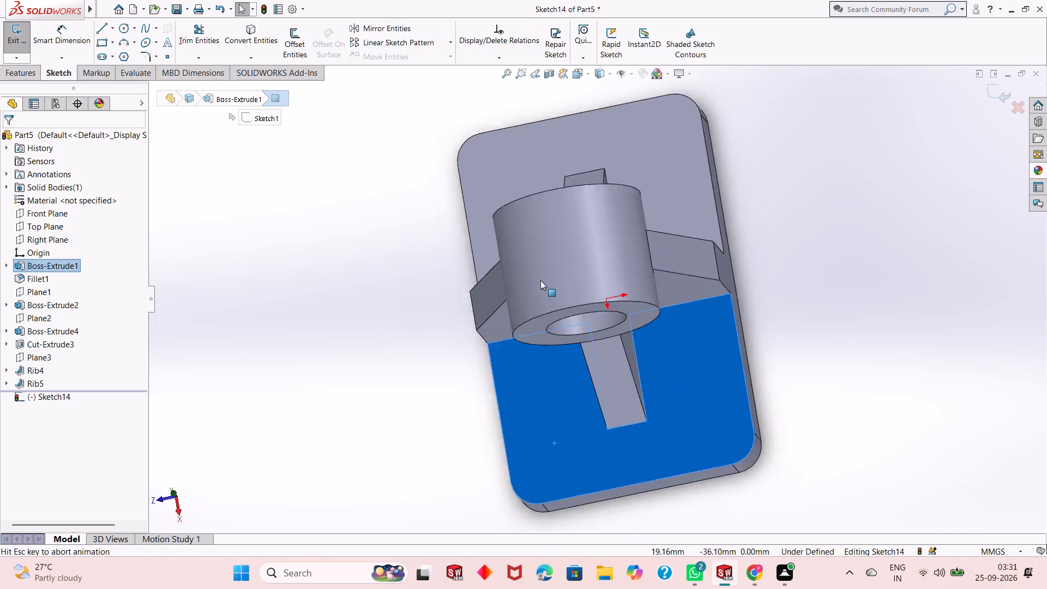
pyautogui.press('Escape')
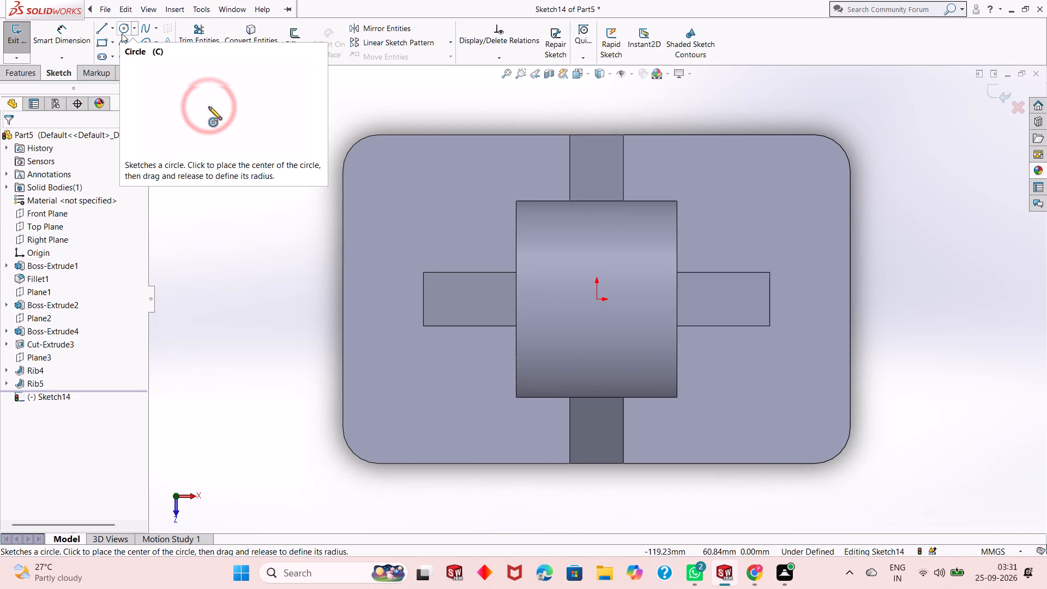
pyautogui.click(122, 33)
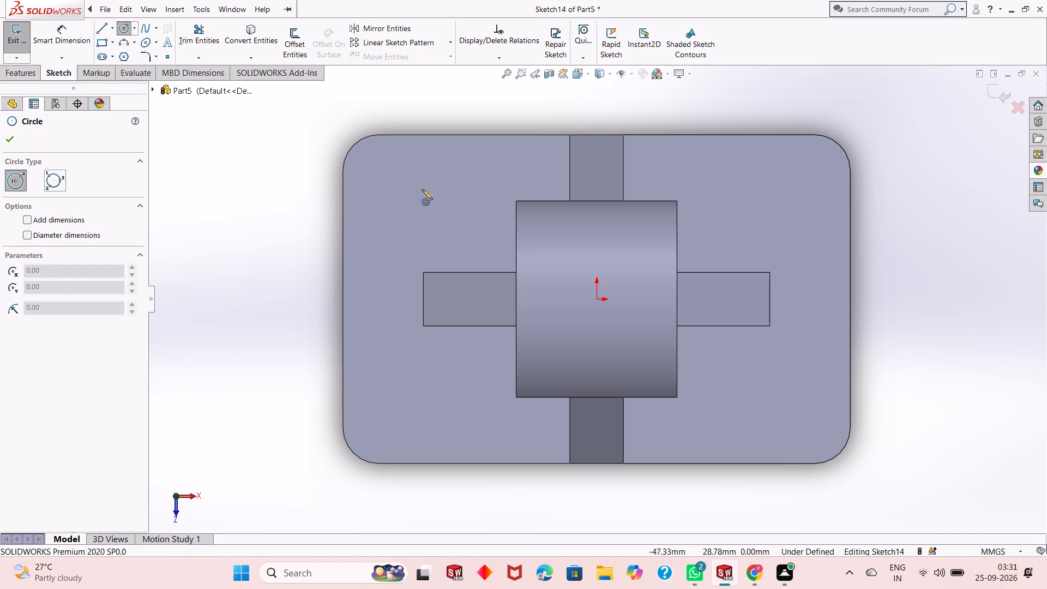
pyautogui.click(407, 187)
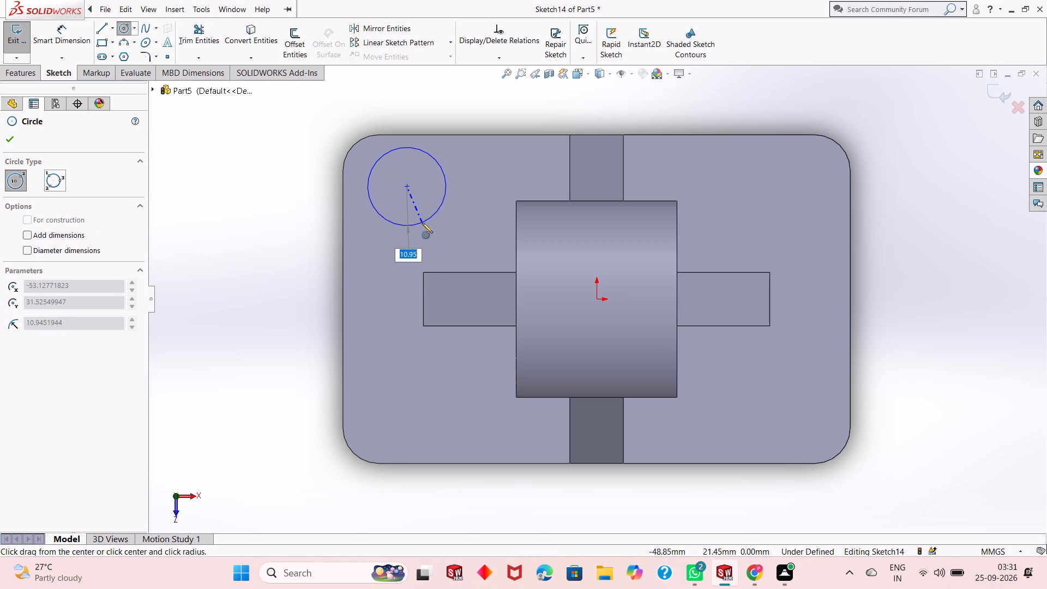
pyautogui.click(423, 219)
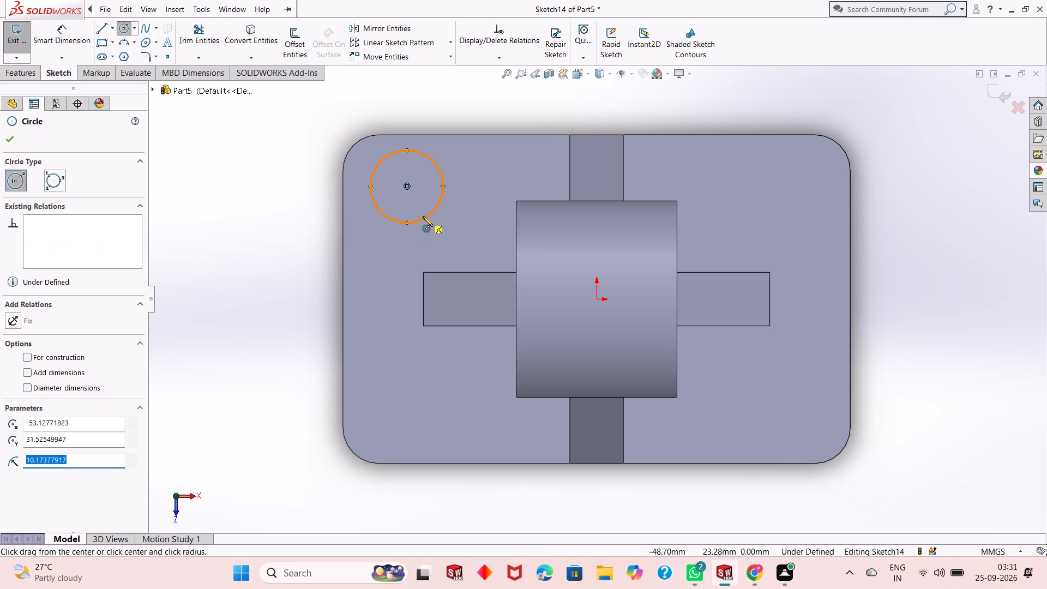
# Sketch circles about 24, 21 and 23 mm in diameter near the base's back-right, front-right and front-left corners, with centres aligned to each other.
pyautogui.click(779, 185)
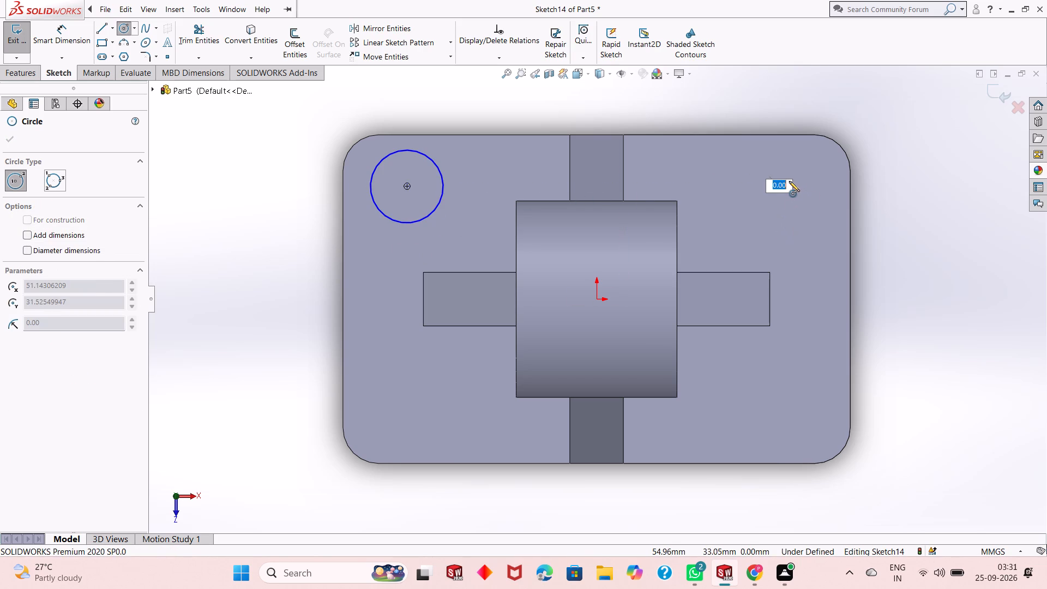
pyautogui.press('Escape')
pyautogui.click(122, 26)
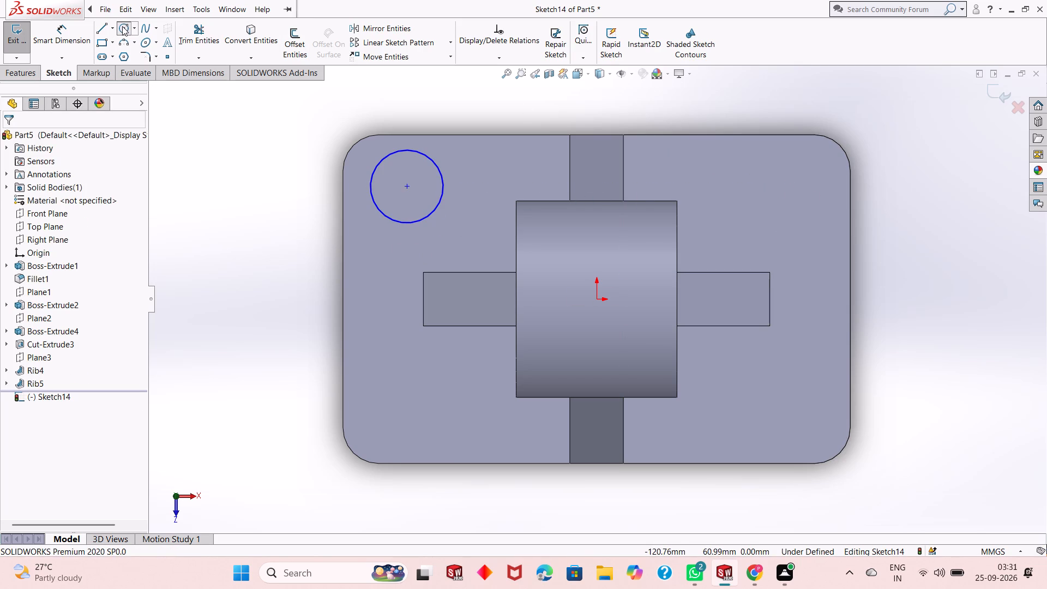
pyautogui.click(792, 186)
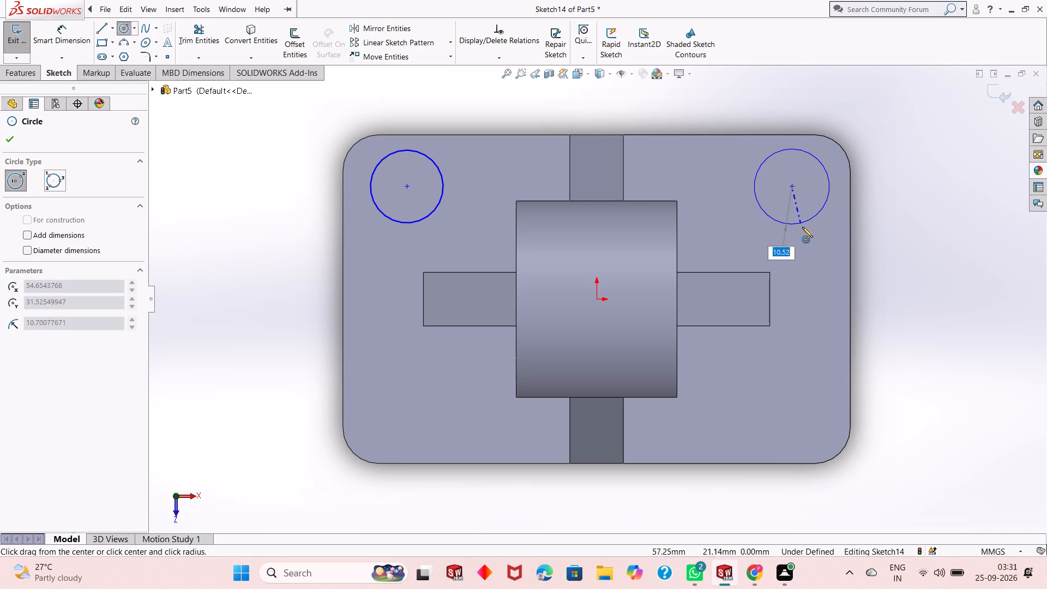
pyautogui.click(803, 228)
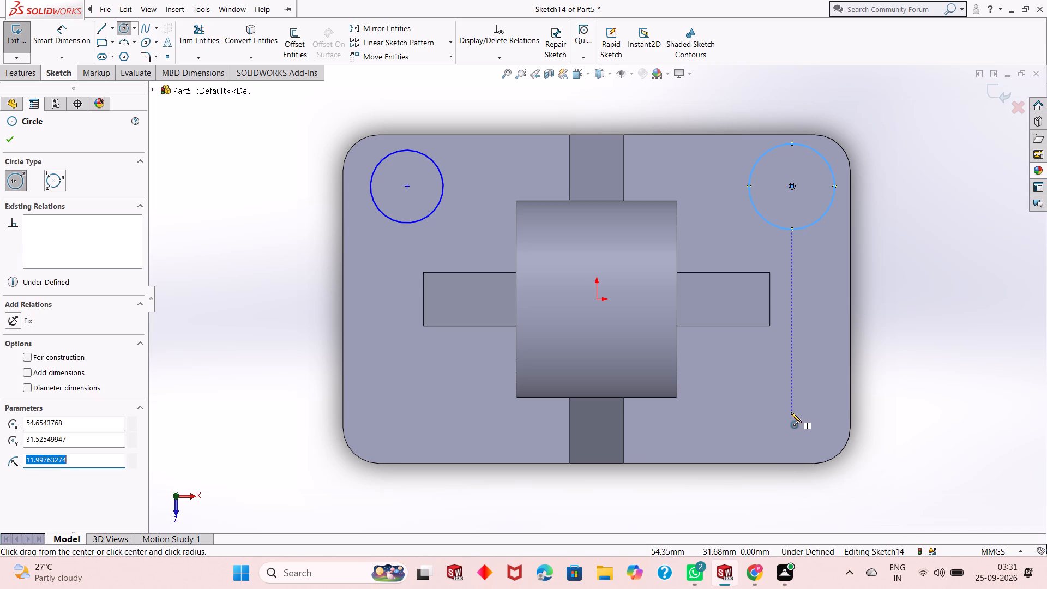
pyautogui.click(791, 412)
pyautogui.click(802, 376)
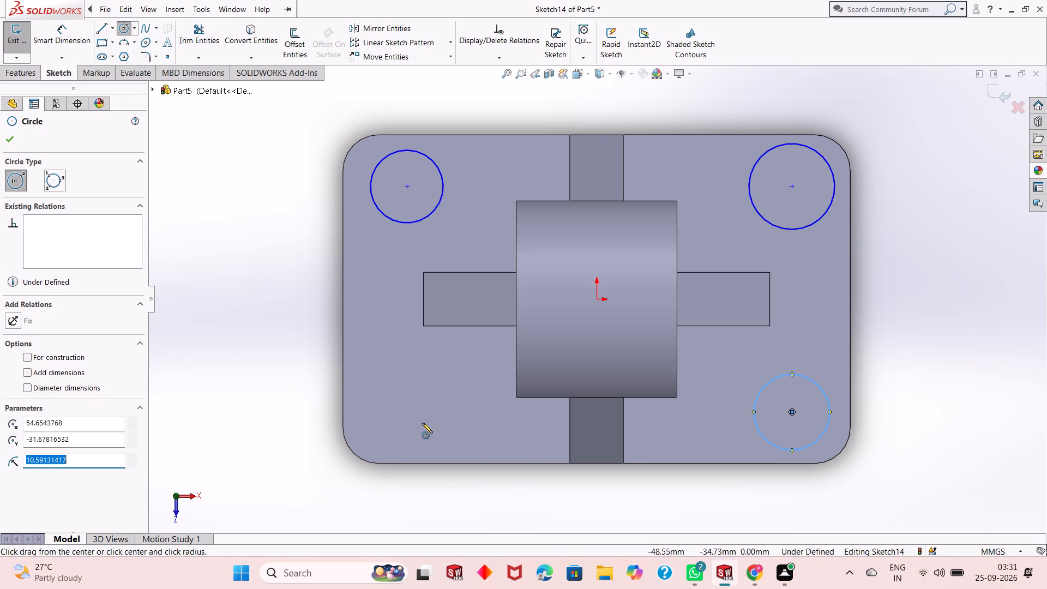
pyautogui.click(408, 412)
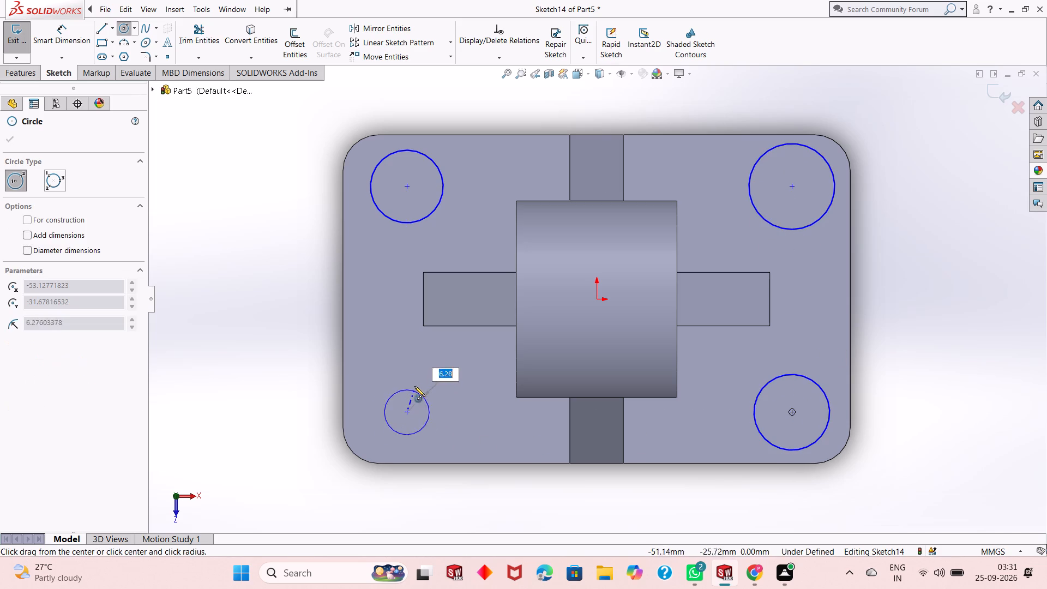
pyautogui.click(417, 372)
pyautogui.rightClick(231, 271)
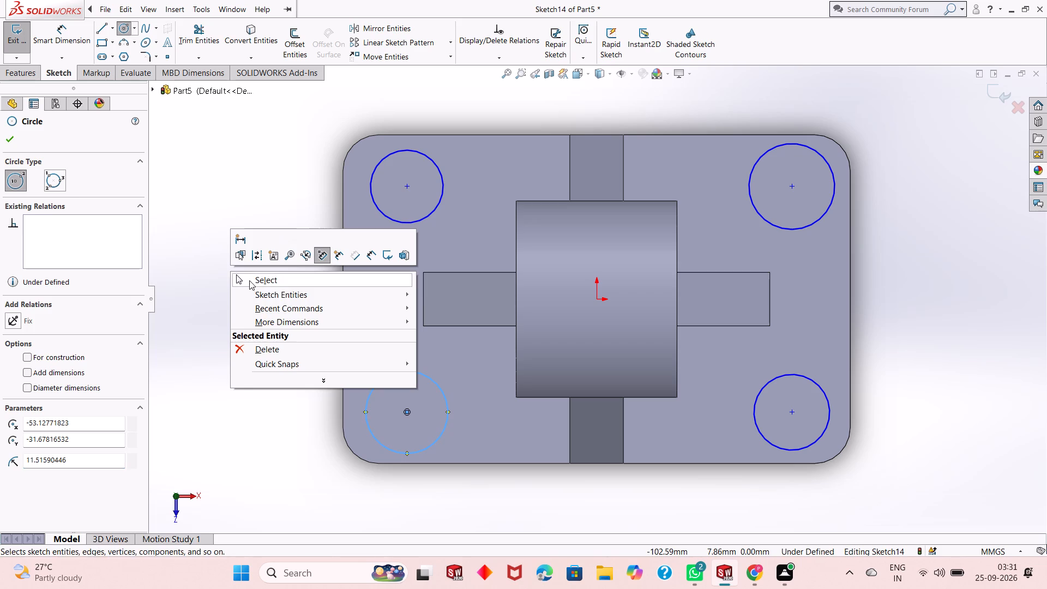
pyautogui.click(252, 280)
# Dimension the back-left, front-left and back-right corner circles with a diameter of 18 mm each.
pyautogui.click(65, 33)
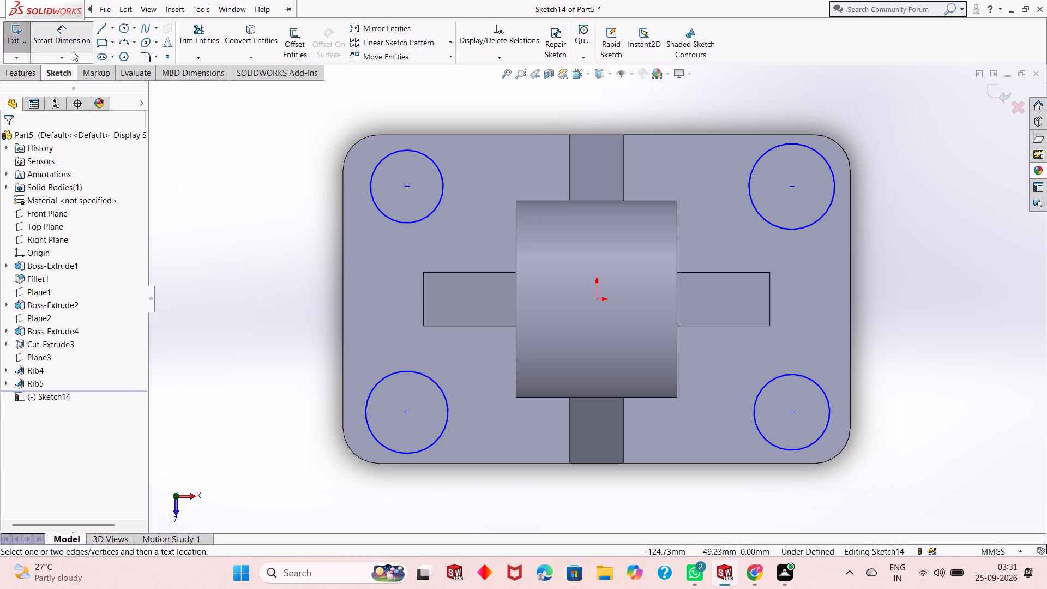
pyautogui.click(383, 217)
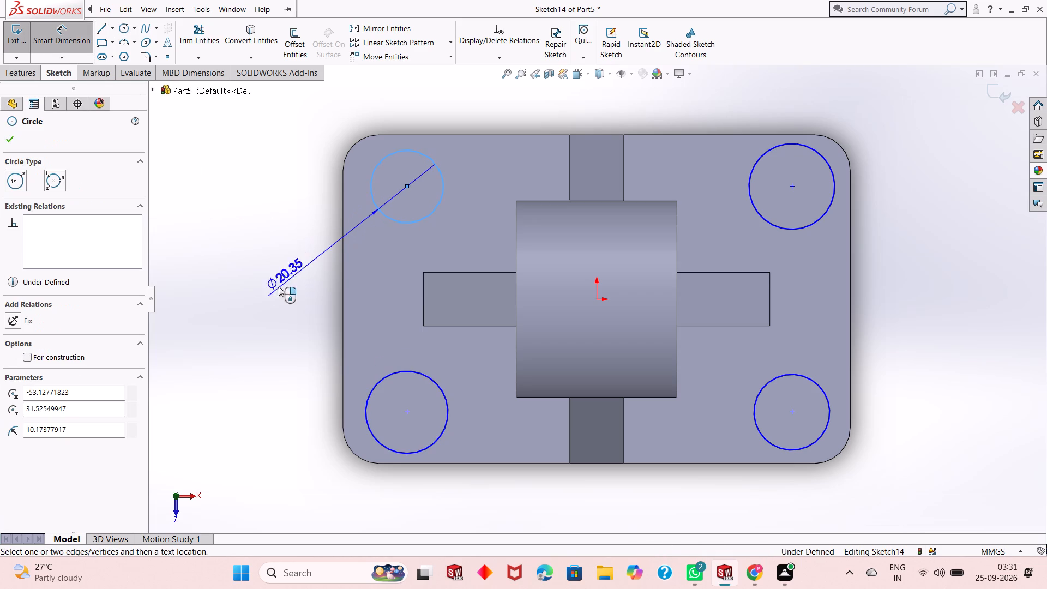
pyautogui.click(263, 298)
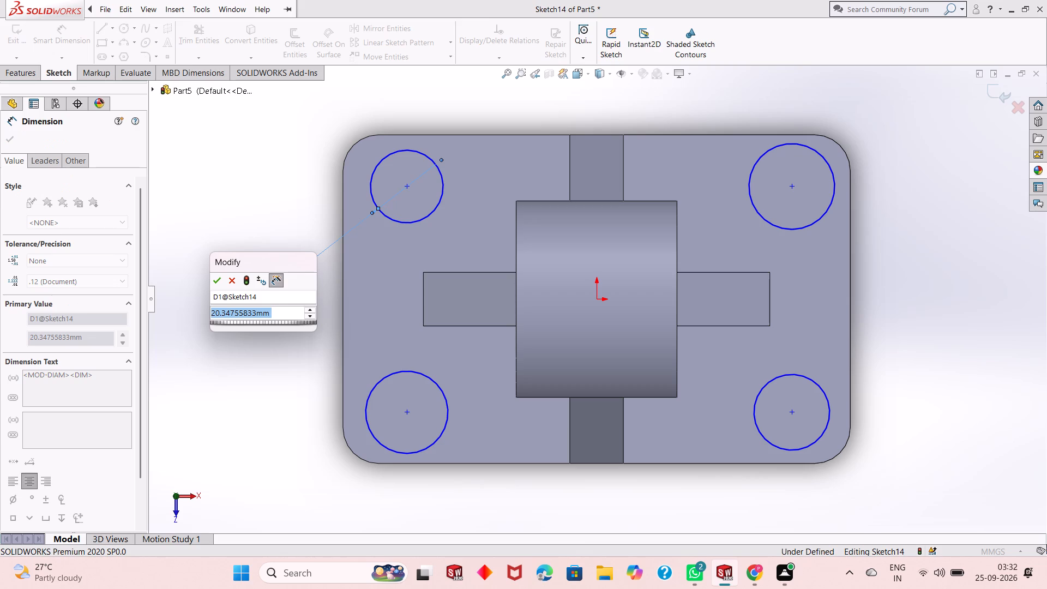
pyautogui.write('18')
pyautogui.press('Return')
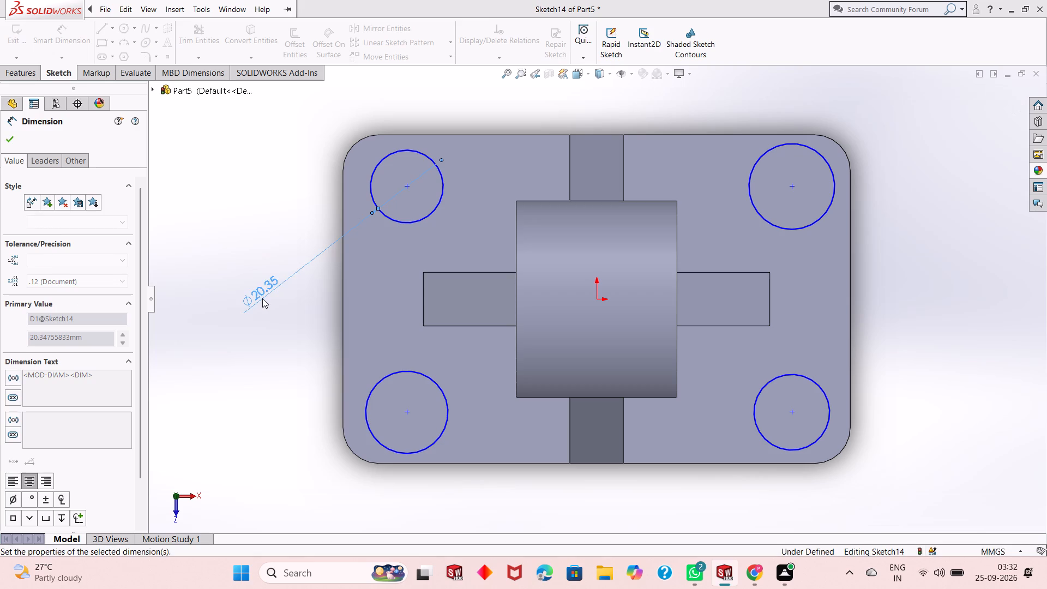
pyautogui.click(375, 389)
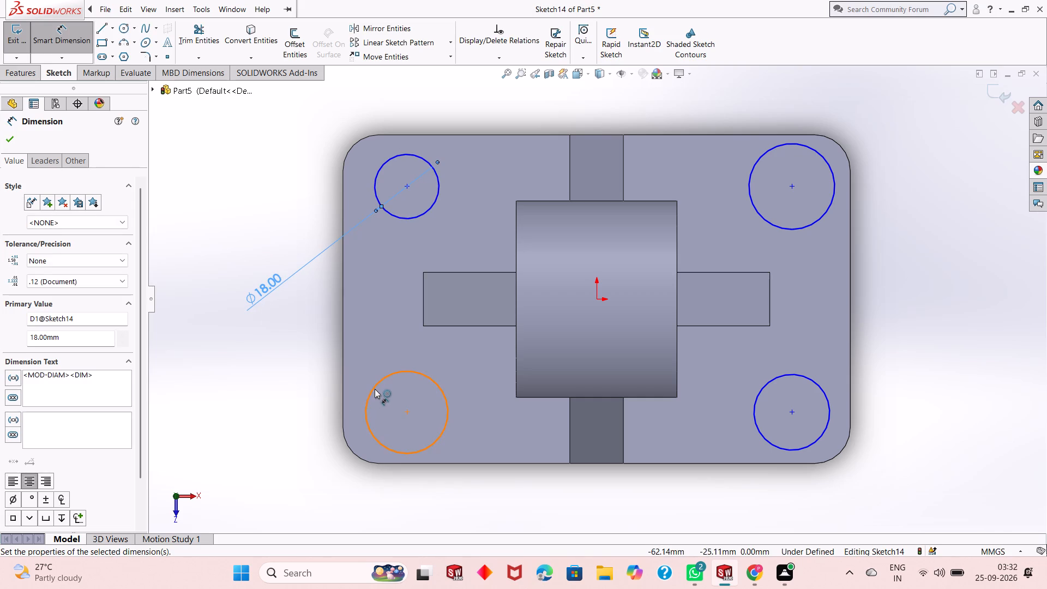
pyautogui.click(262, 431)
pyautogui.write('18')
pyautogui.press('Return')
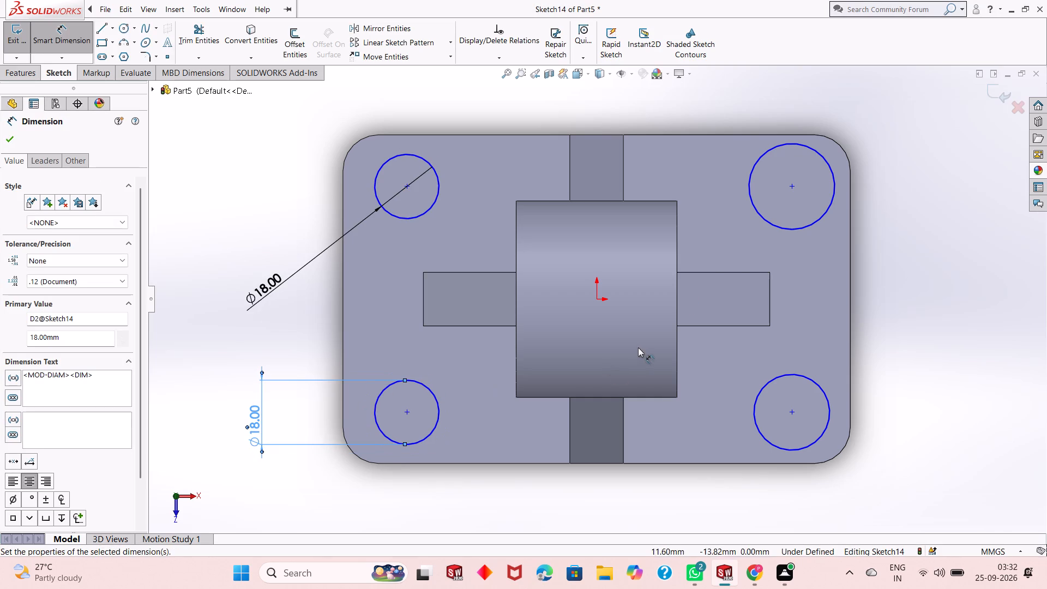
pyautogui.click(802, 231)
pyautogui.click(925, 313)
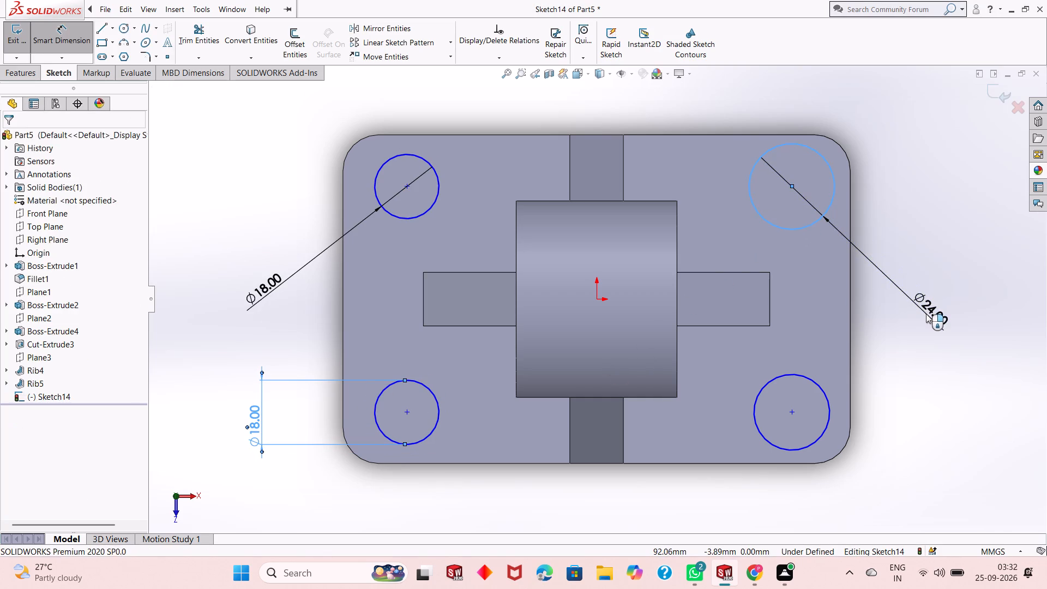
pyautogui.write('18')
pyautogui.press('Return')
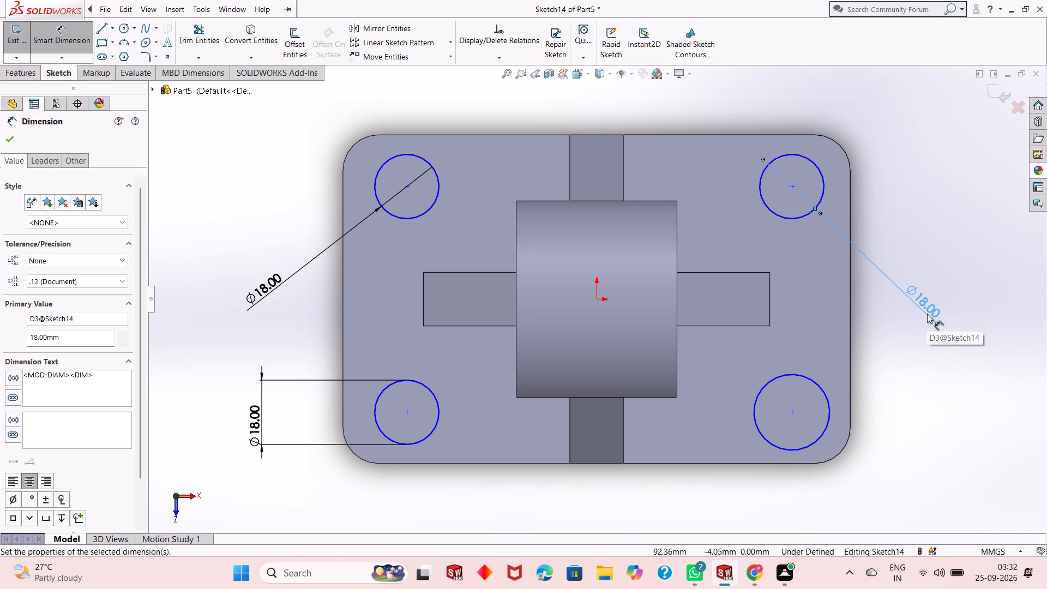
# Dimension the front-right corner circle with a diameter of 18 mm.
pyautogui.click(829, 411)
pyautogui.click(918, 448)
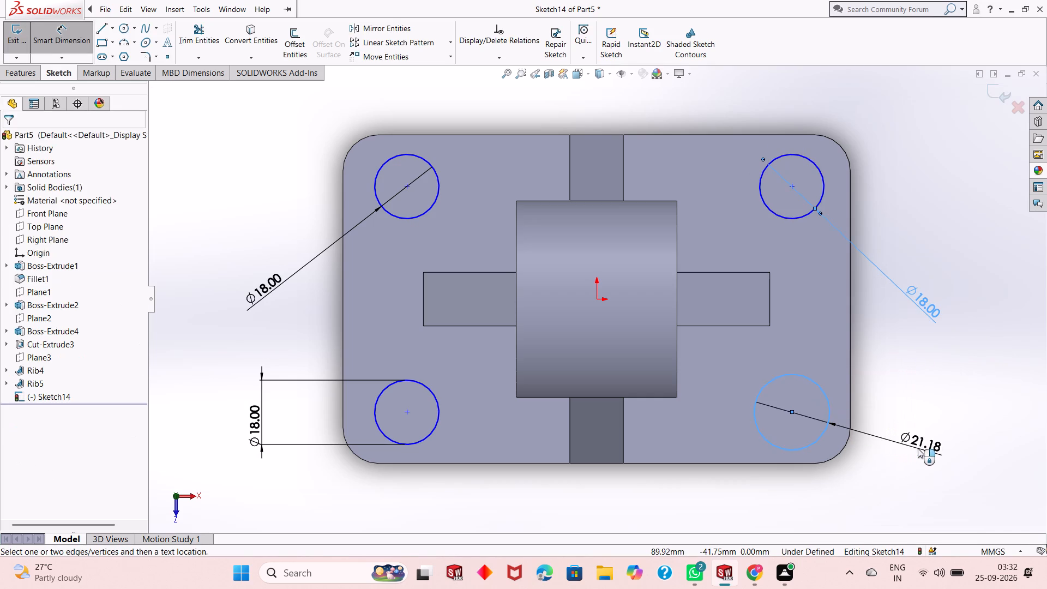
pyautogui.write('18')
pyautogui.press('Return')
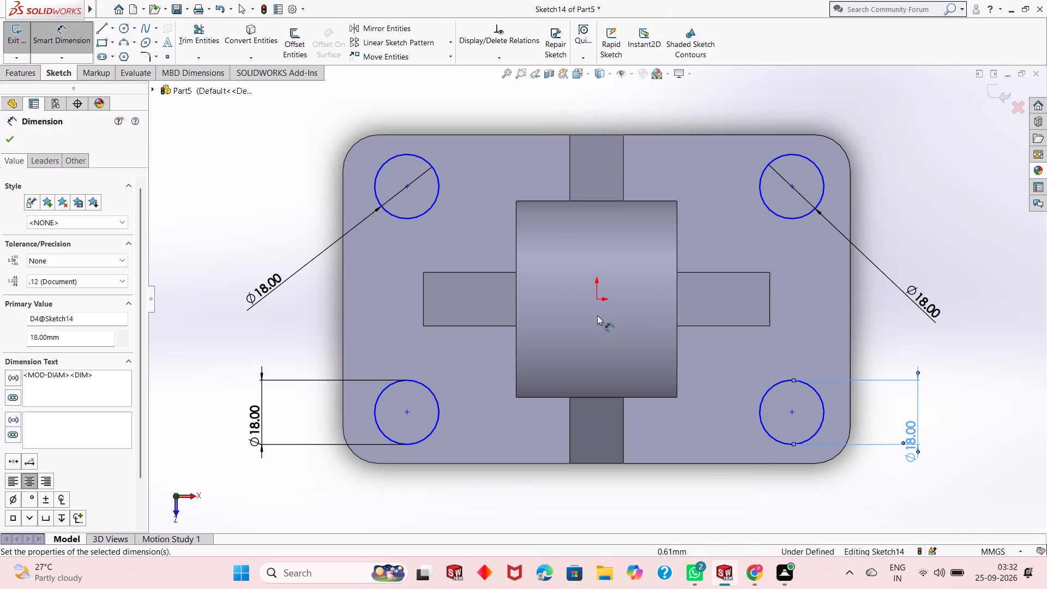
# Dimension the centres of the front-left and front-right circles 21 mm from the base's front edge.
pyautogui.click(410, 414)
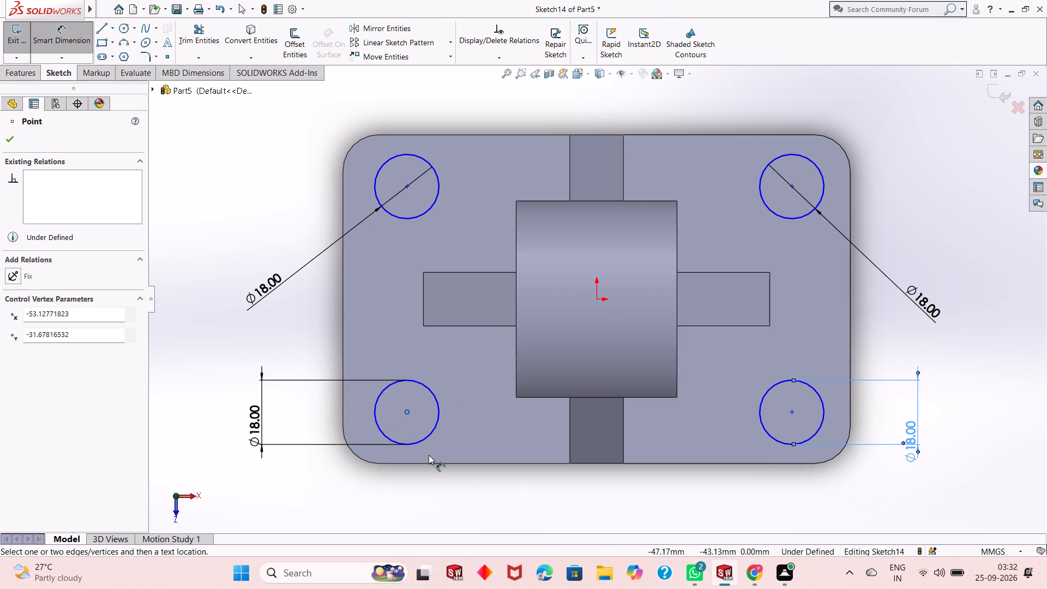
pyautogui.click(434, 464)
pyautogui.click(315, 470)
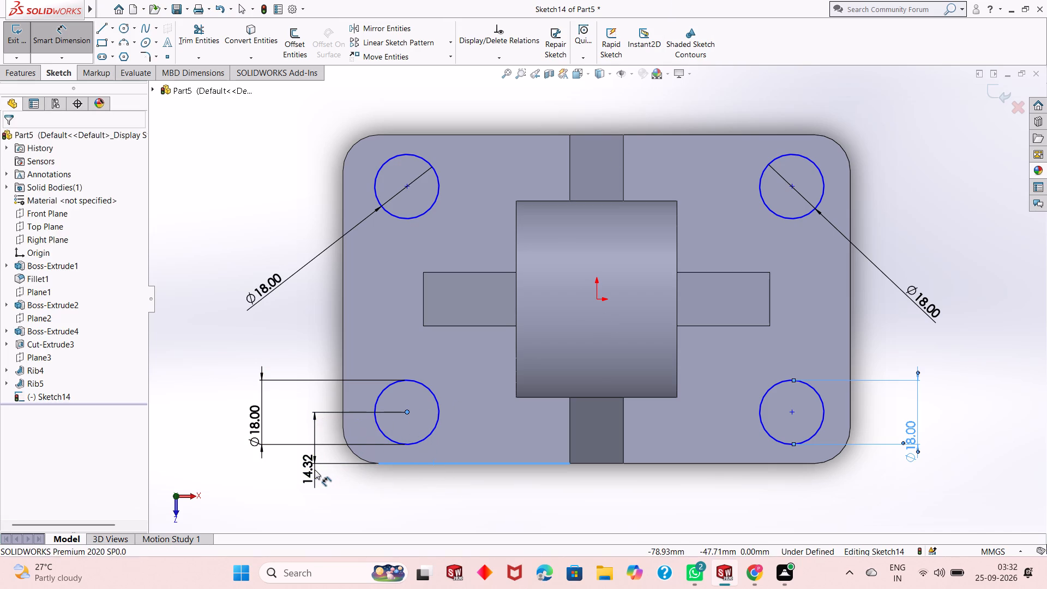
pyautogui.press('1')
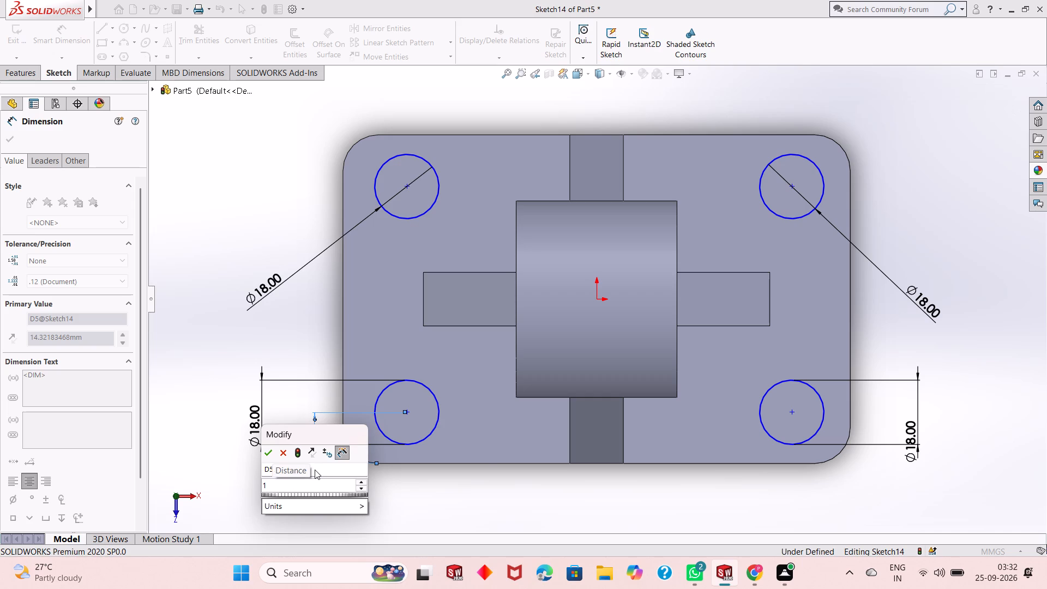
pyautogui.press('BackSpace')
pyautogui.write('21')
pyautogui.press('Return')
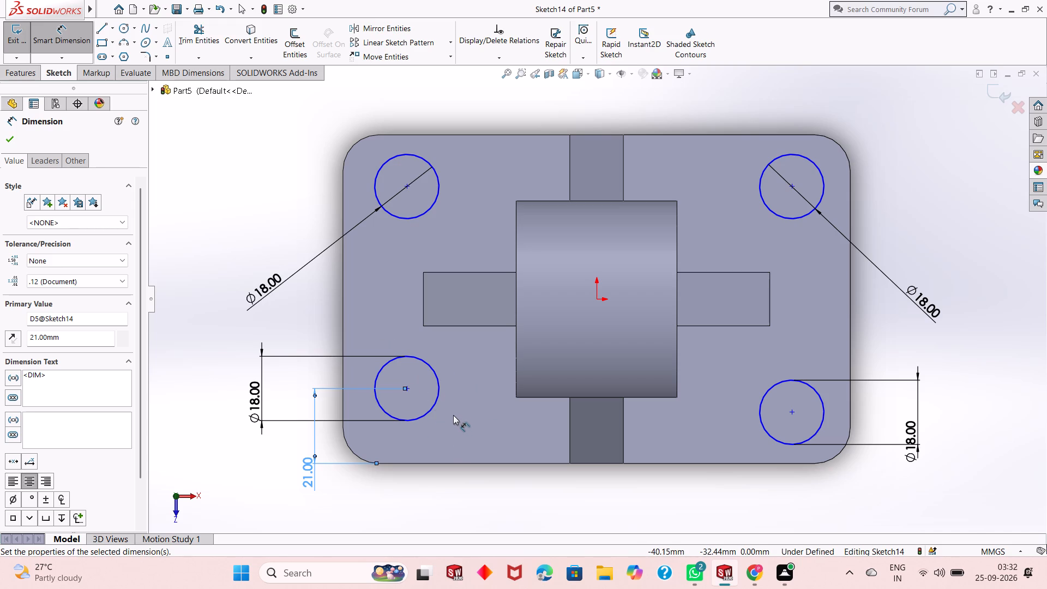
pyautogui.click(795, 413)
pyautogui.click(778, 462)
pyautogui.click(974, 430)
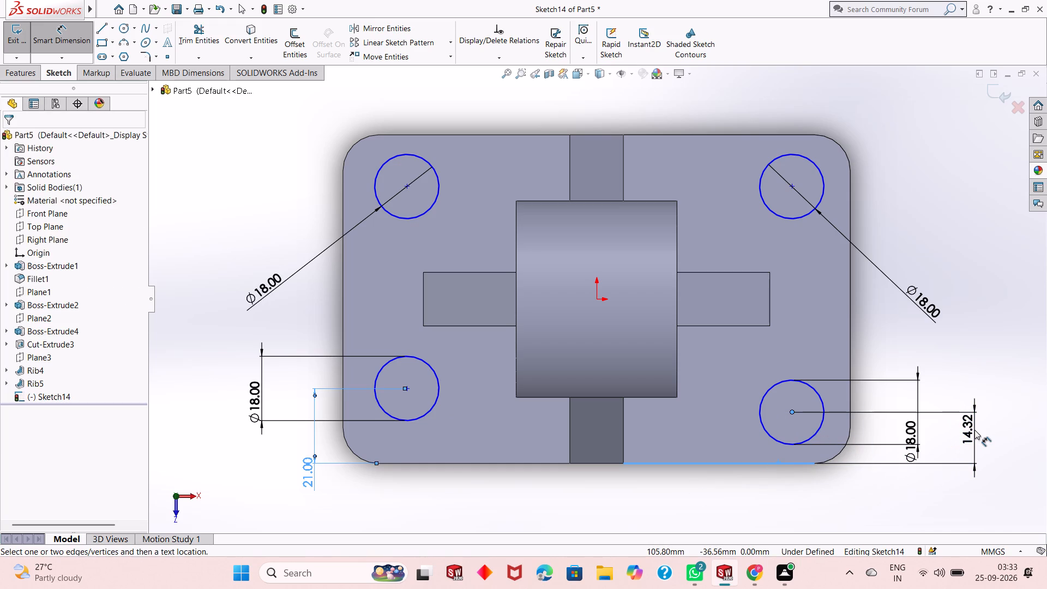
pyautogui.write('21')
pyautogui.press('Return')
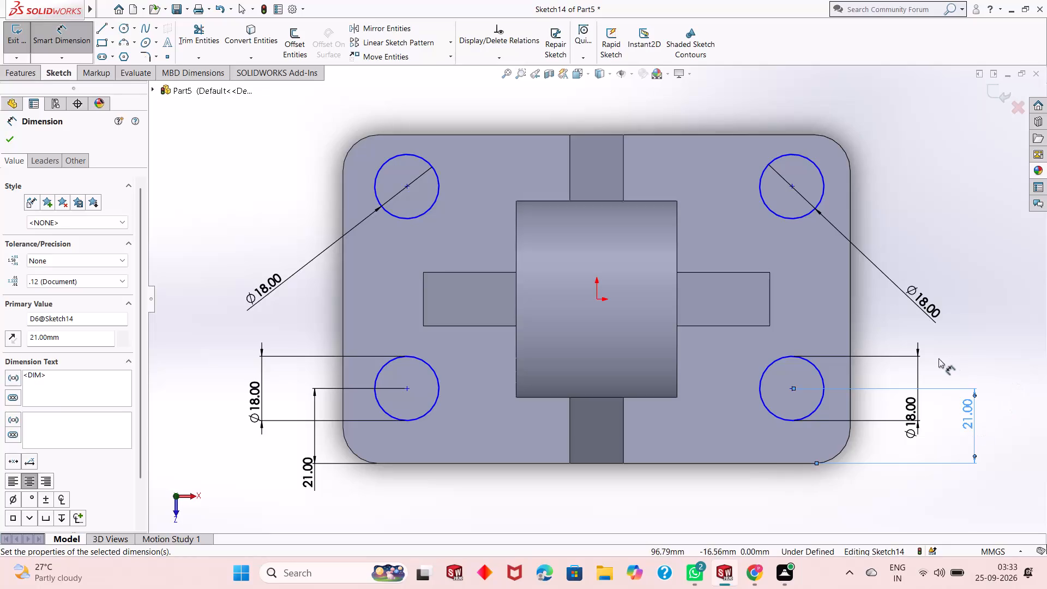
# Dimension the centres of the back-right and back-left circles 21 mm from the base's back edge.
pyautogui.click(792, 184)
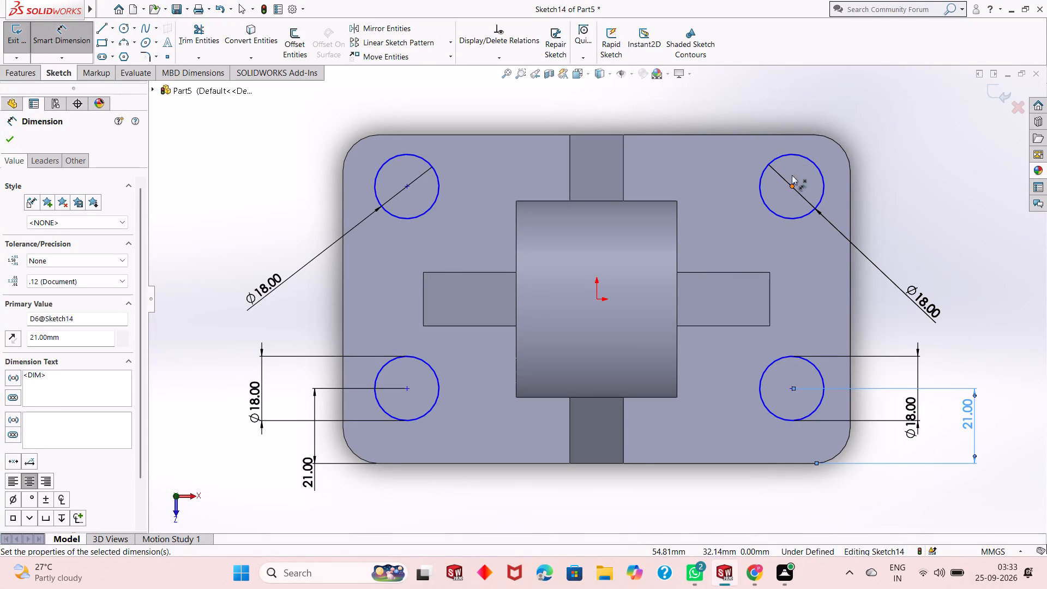
pyautogui.click(785, 135)
pyautogui.click(904, 132)
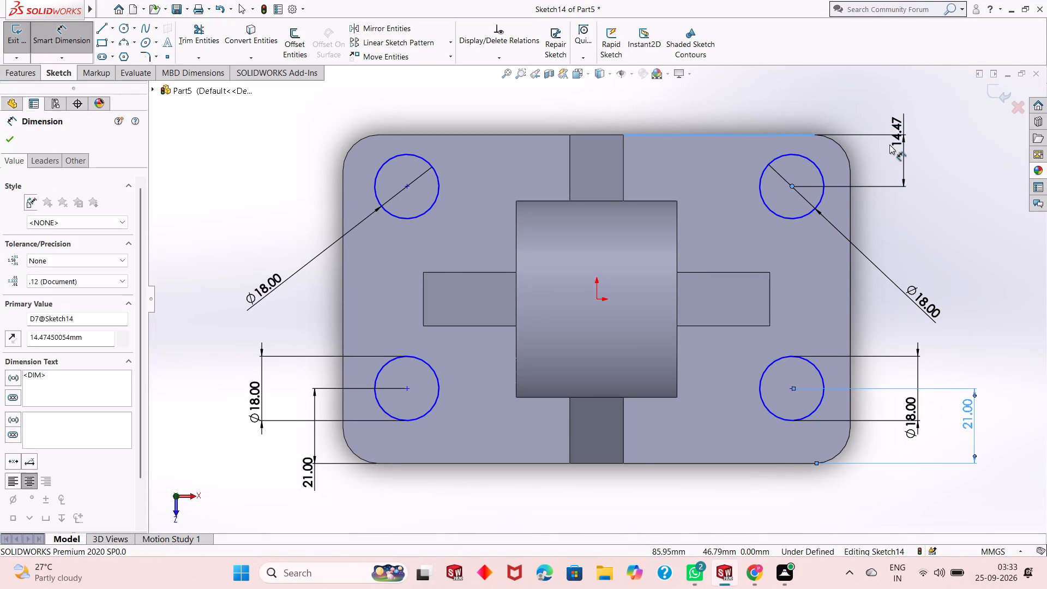
pyautogui.write('21')
pyautogui.press('Return')
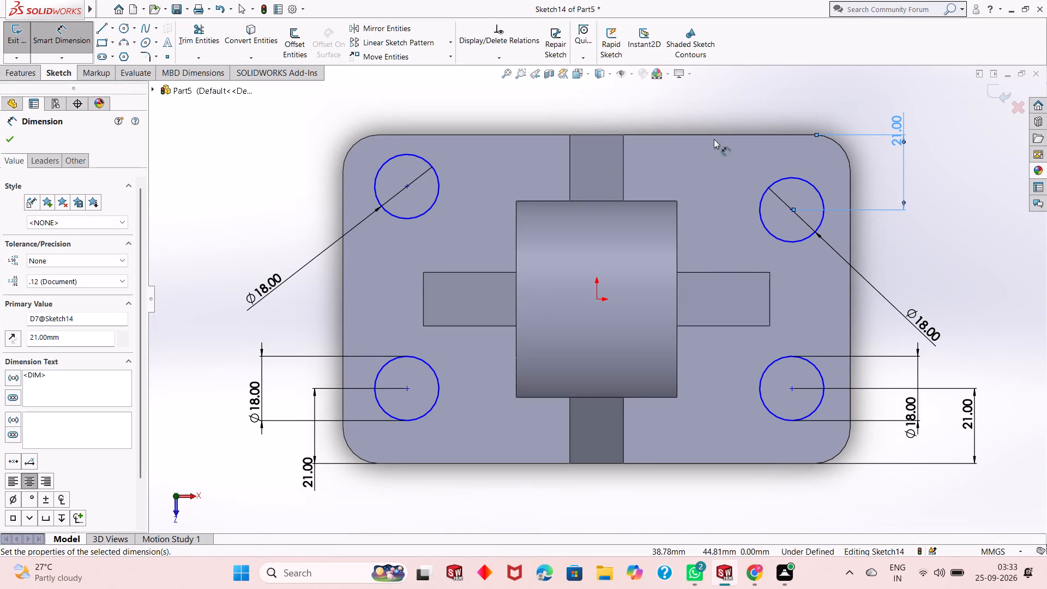
pyautogui.click(408, 187)
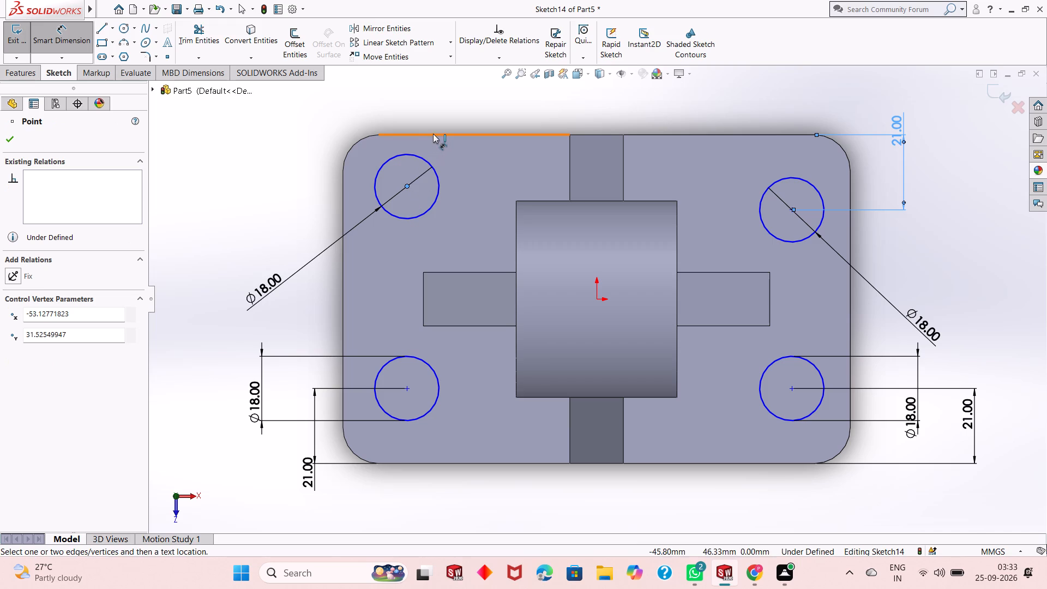
pyautogui.click(433, 134)
pyautogui.click(226, 122)
pyautogui.write('21')
pyautogui.press('Return')
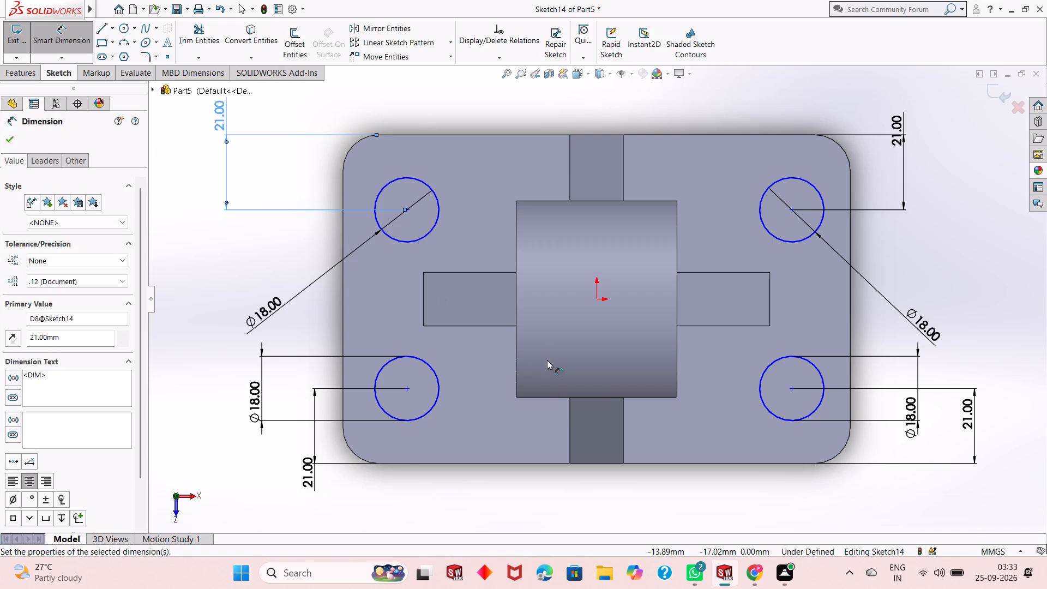
# Dimension the centres of the two left circles 27.5 mm horizontally from the boss's adjacent left corners.
pyautogui.scroll(1, 547, 360)
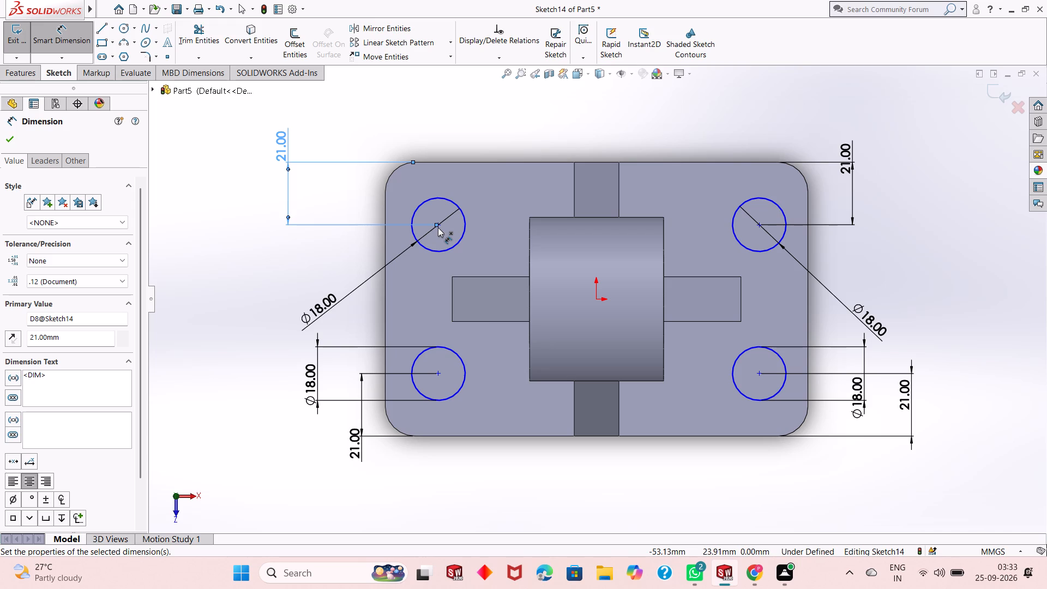
pyautogui.click(438, 227)
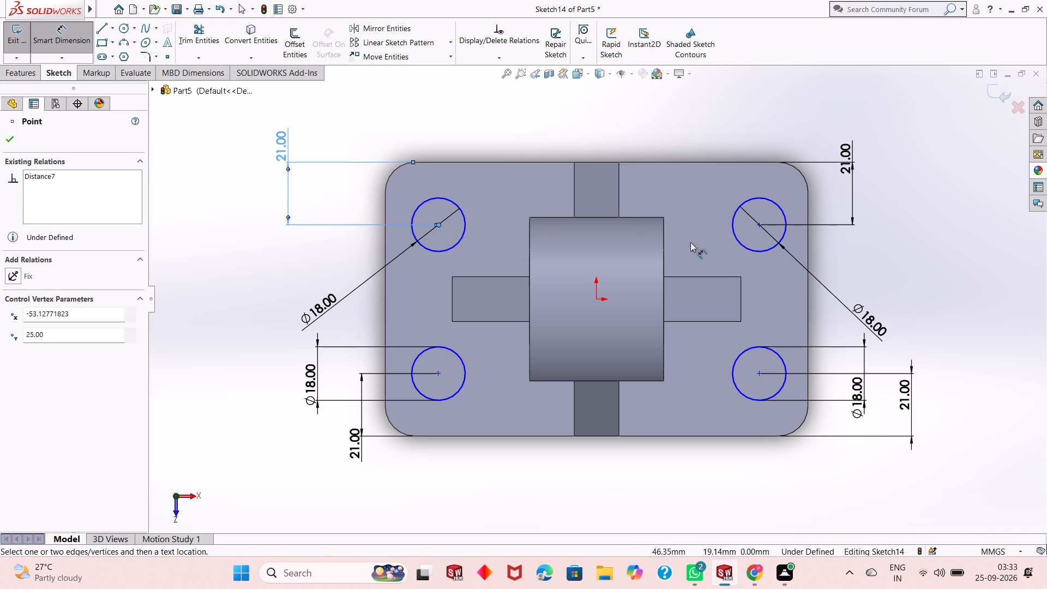
pyautogui.click(529, 217)
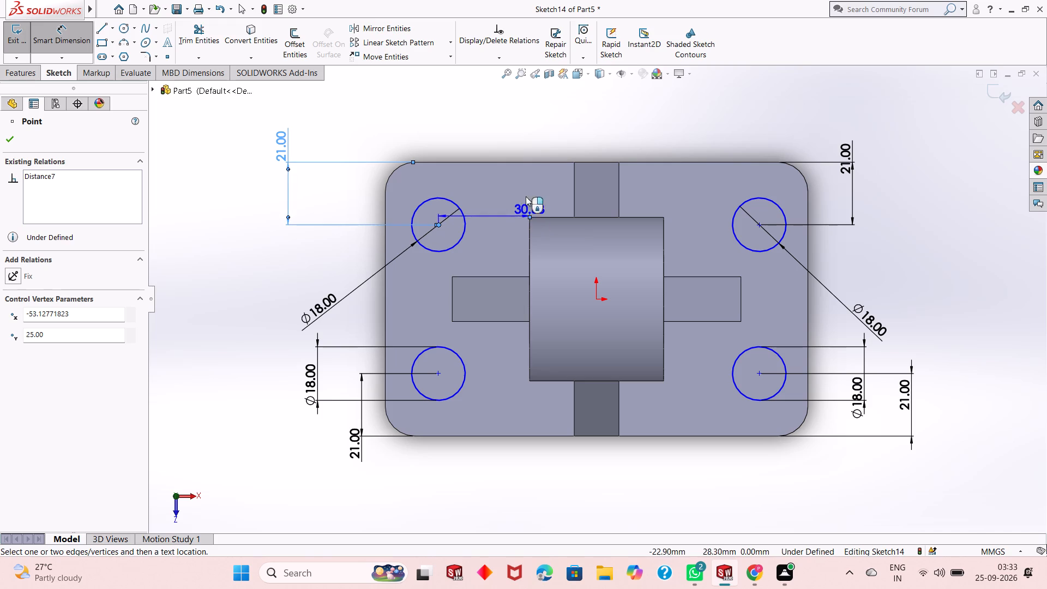
pyautogui.click(484, 123)
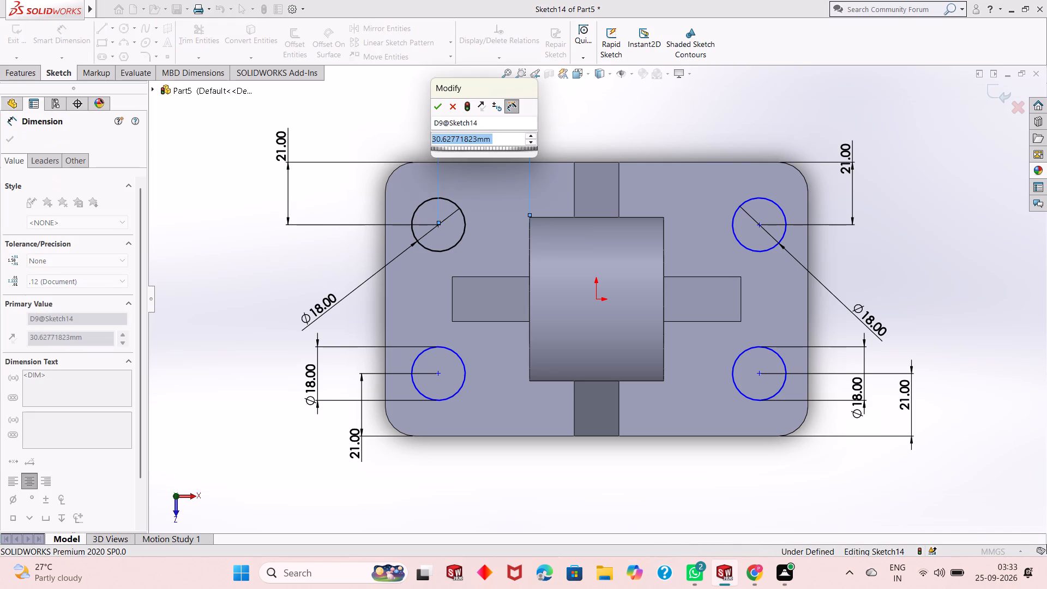
pyautogui.press('2')
pyautogui.write('7.5')
pyautogui.press('Return')
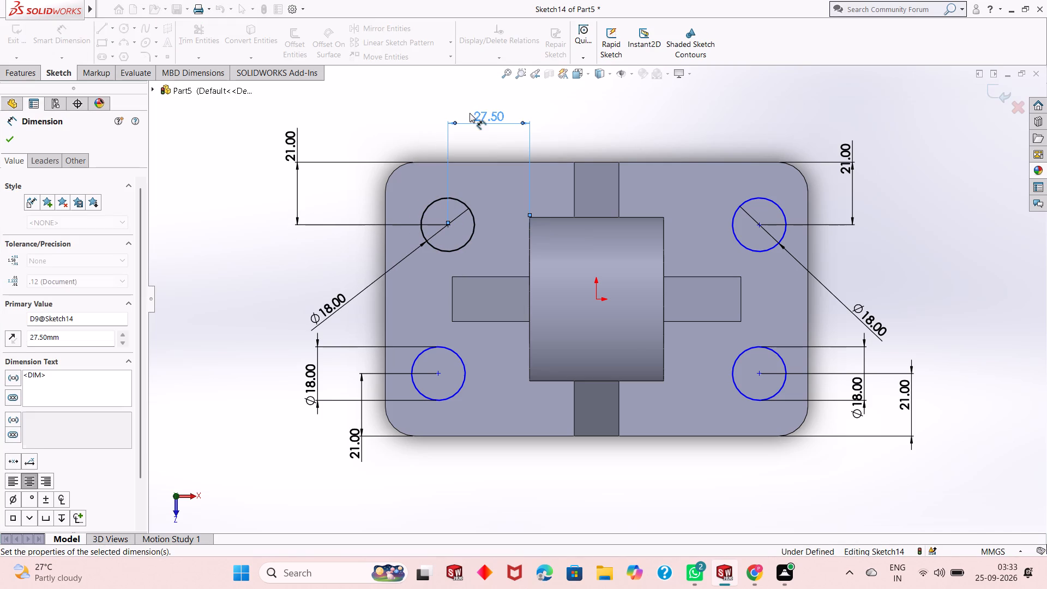
pyautogui.click(440, 376)
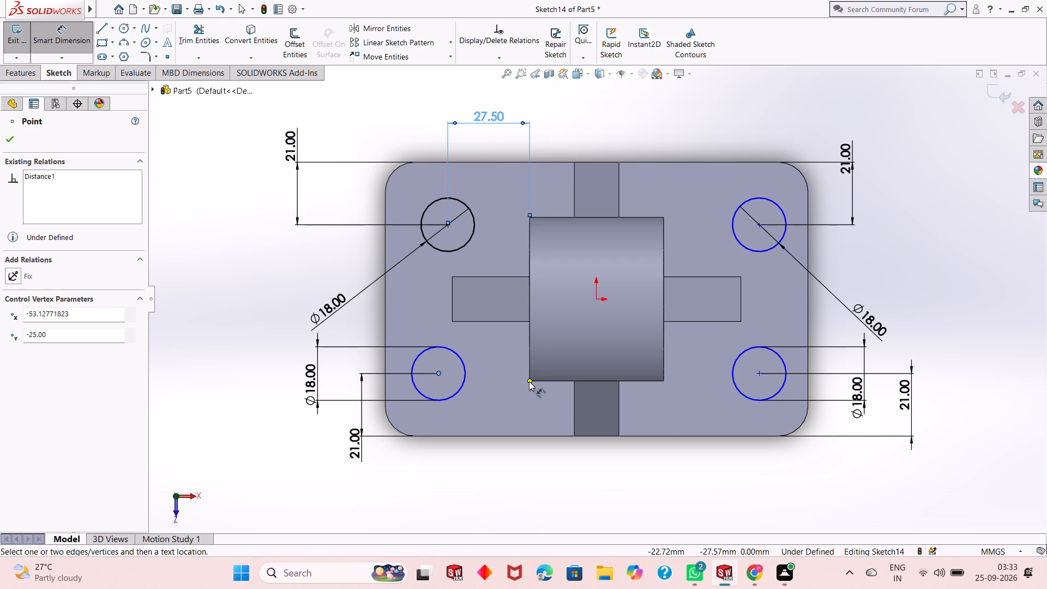
pyautogui.click(529, 381)
pyautogui.click(526, 479)
pyautogui.write('27.5')
pyautogui.press('Return')
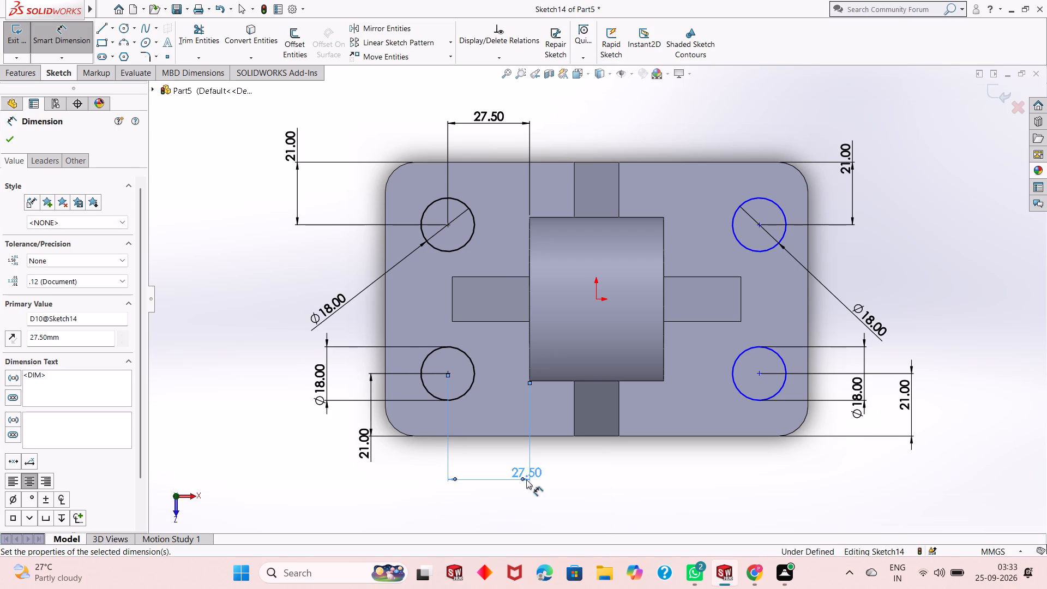
# Dimension the centres of the two right circles 27.5 mm horizontally from the boss's adjacent right corners, and finish dimensioning.
pyautogui.click(761, 226)
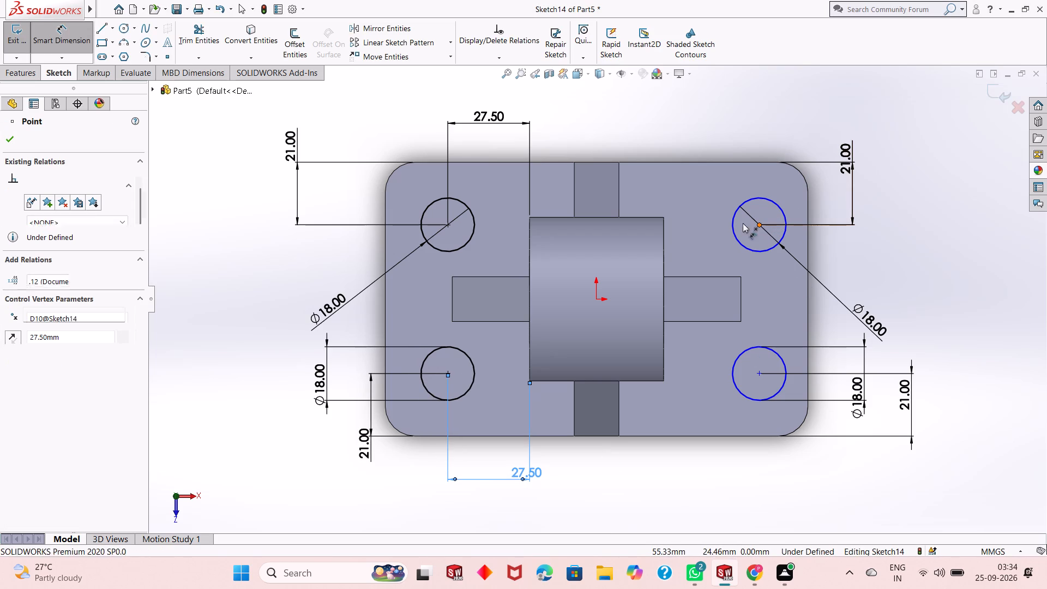
pyautogui.click(664, 217)
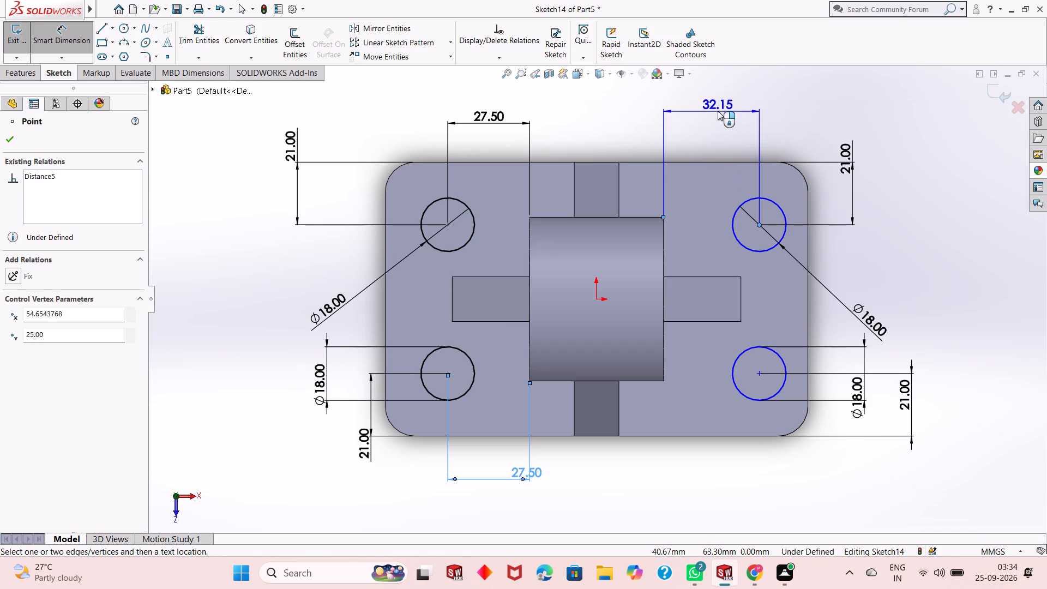
pyautogui.click(718, 111)
pyautogui.write('27.5')
pyautogui.press('Return')
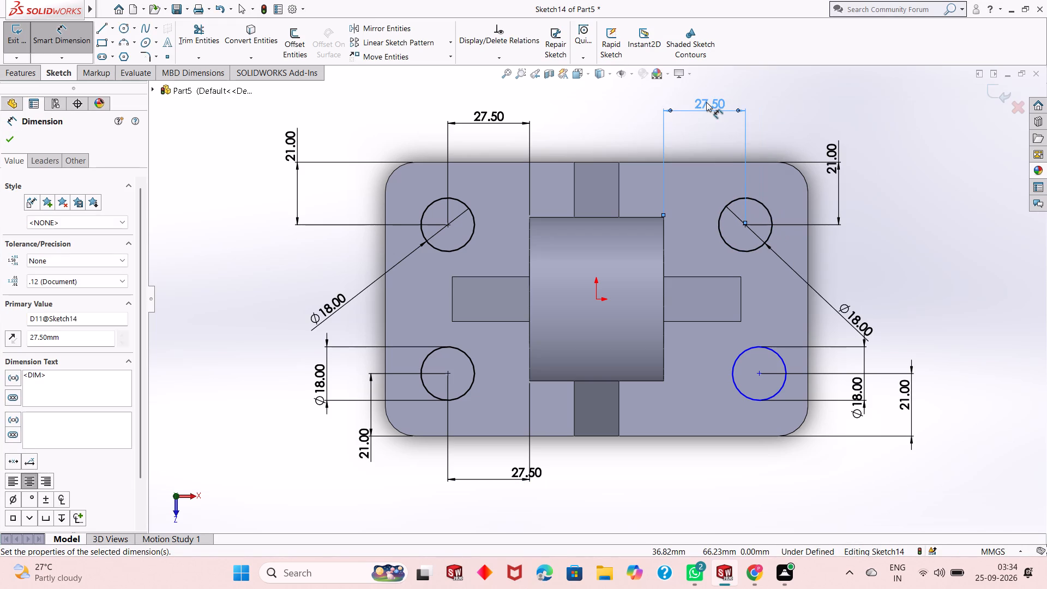
pyautogui.click(758, 374)
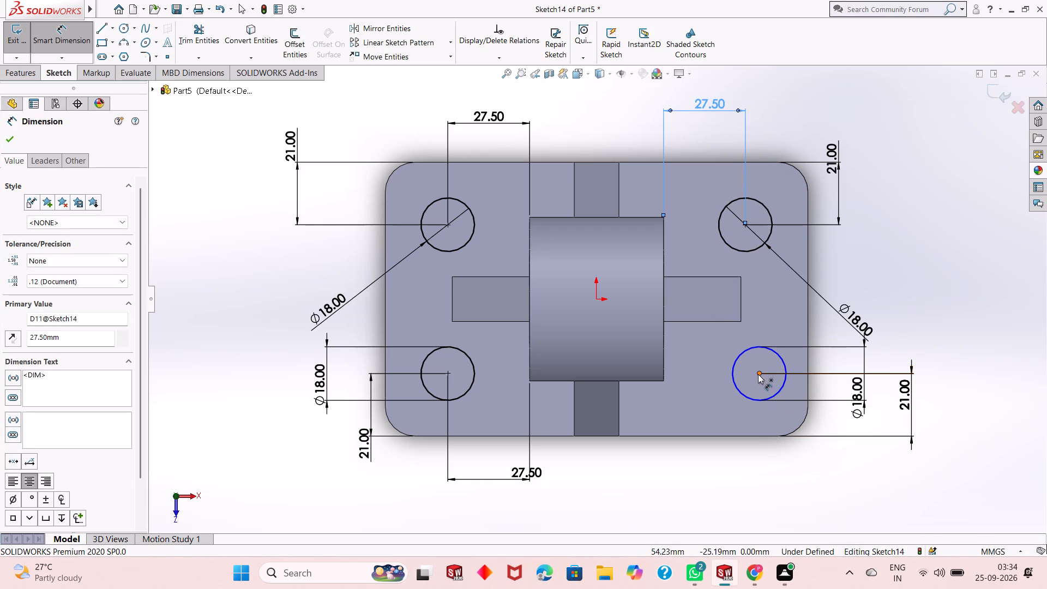
pyautogui.click(664, 381)
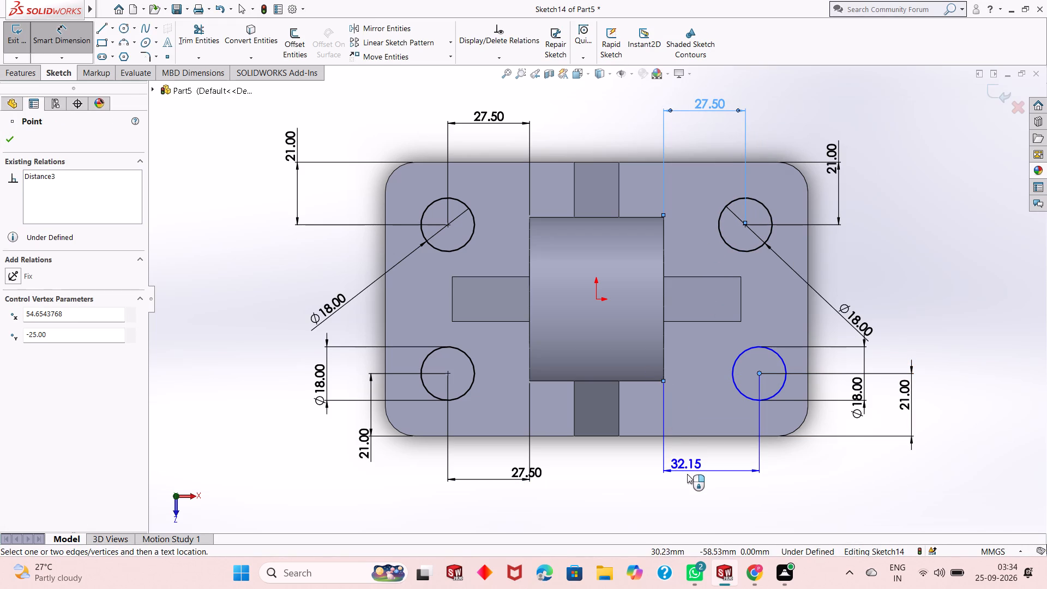
pyautogui.click(687, 474)
pyautogui.write('27.5')
pyautogui.press('Return')
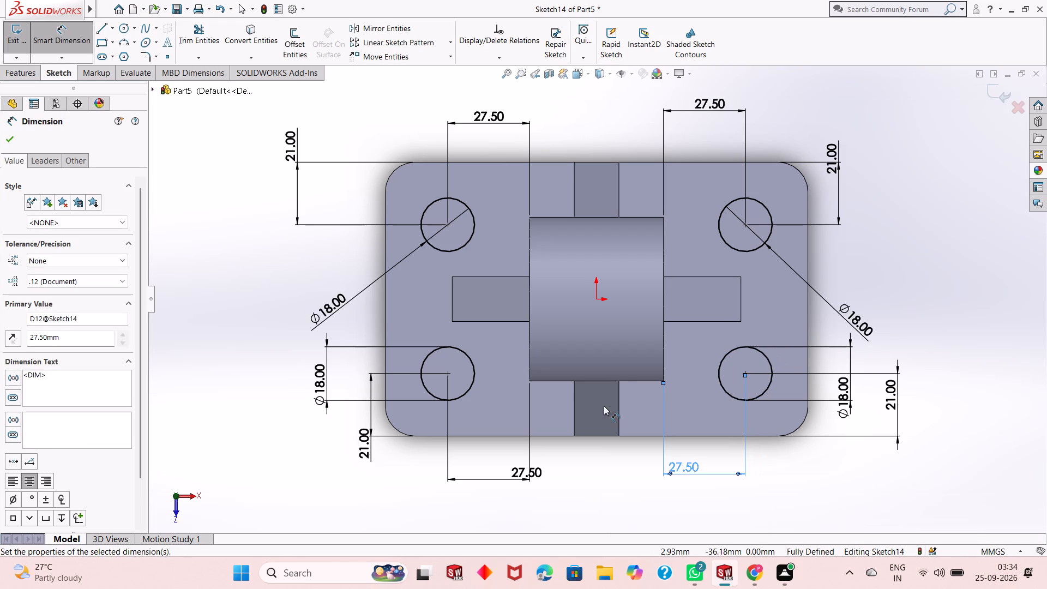
pyautogui.scroll(3, 606, 347)
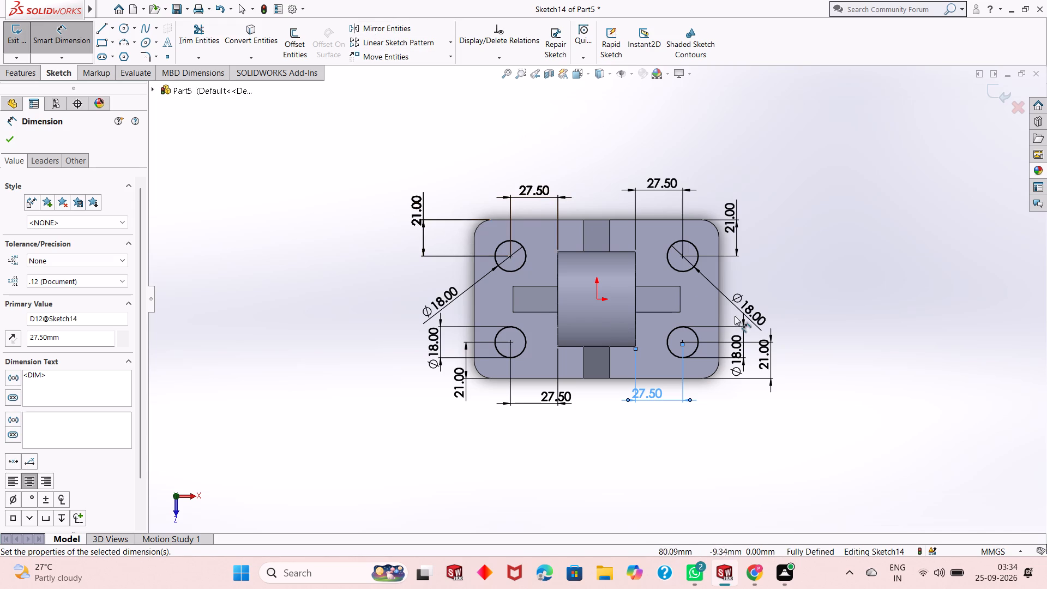
pyautogui.scroll(2, 708, 323)
pyautogui.scroll(-3, 634, 356)
pyautogui.scroll(-2, 620, 285)
pyautogui.scroll(1, 626, 294)
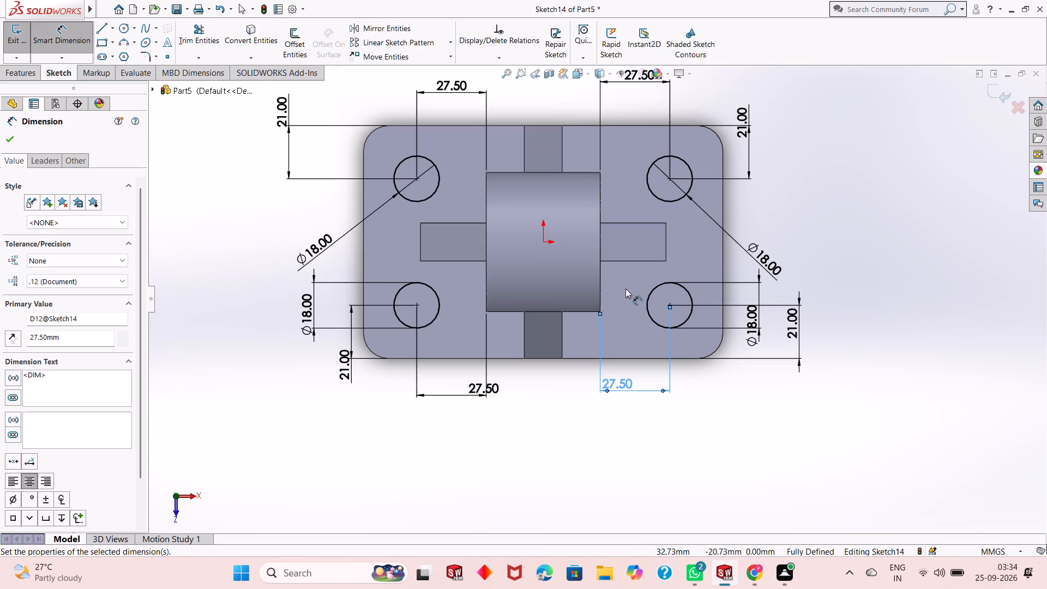
pyautogui.rightClick(844, 187)
pyautogui.click(871, 221)
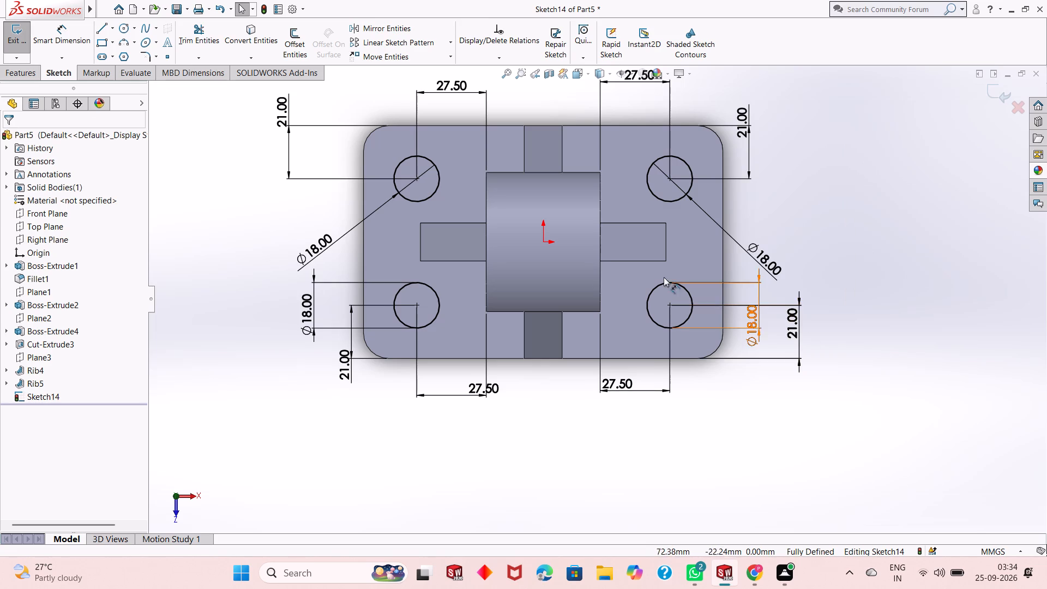
# Cut-extrude the four corner circles down through the base with a blind depth of 41 mm.
pyautogui.scroll(1, 599, 276)
pyautogui.moveTo(574, 401); pyautogui.dragTo(574, 352, button='middle')
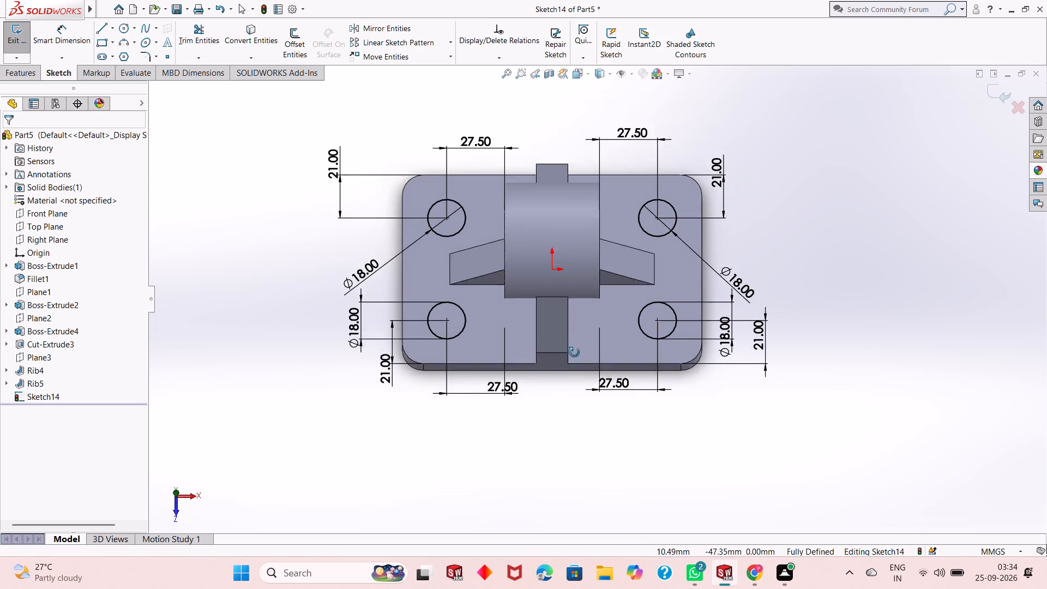
pyautogui.moveTo(574, 352); pyautogui.dragTo(573, 302, button='middle')
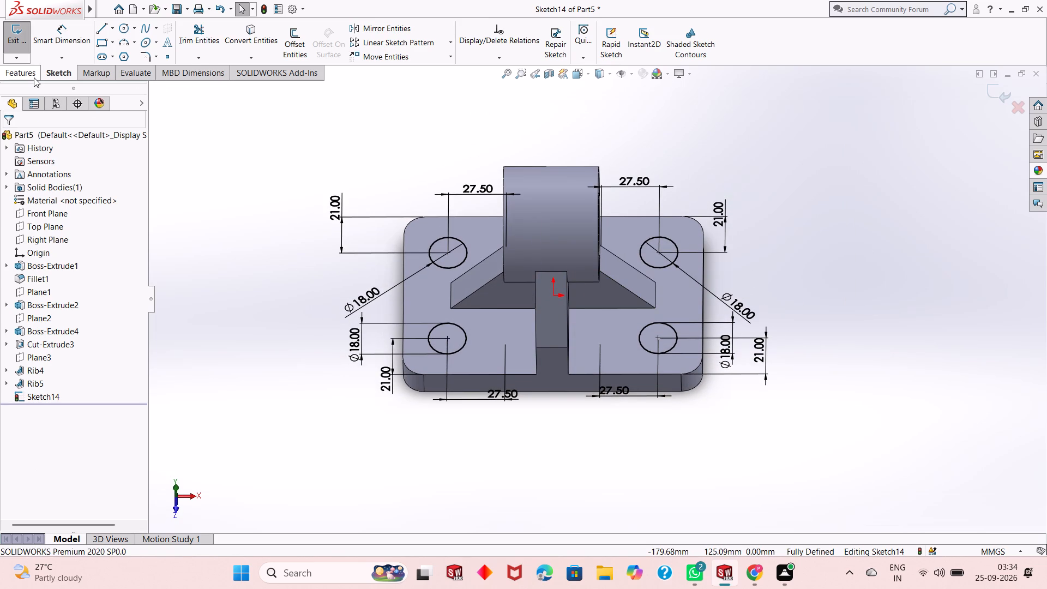
pyautogui.click(29, 75)
pyautogui.click(195, 51)
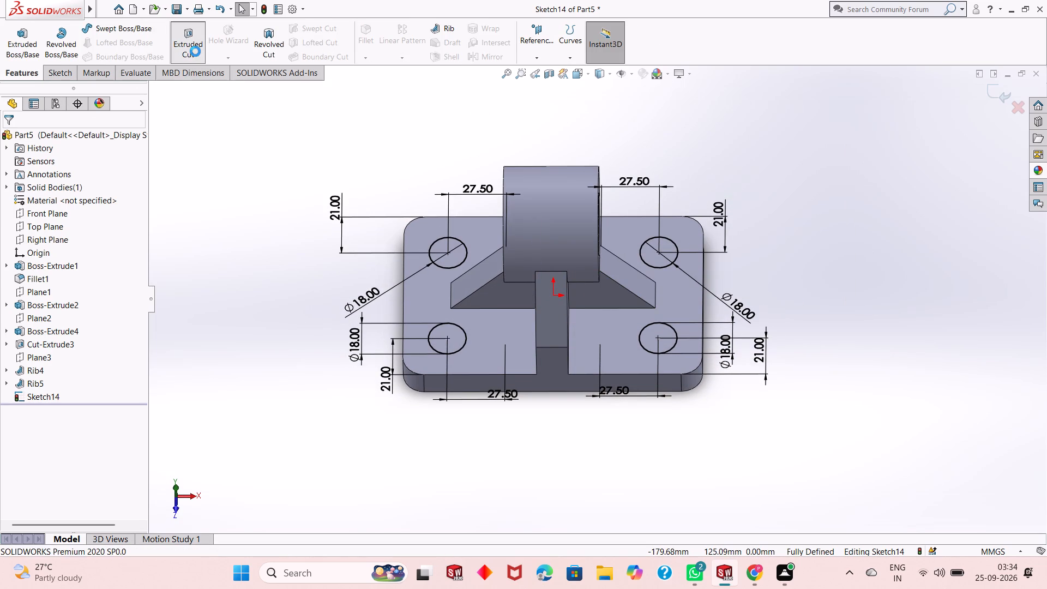
pyautogui.click(10, 134)
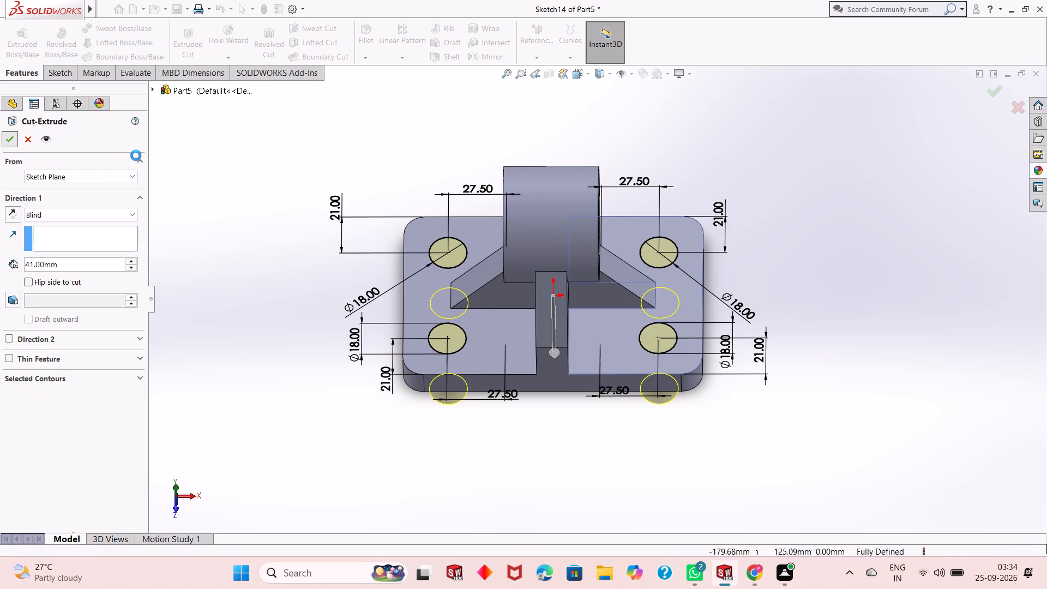
pyautogui.click(288, 248)
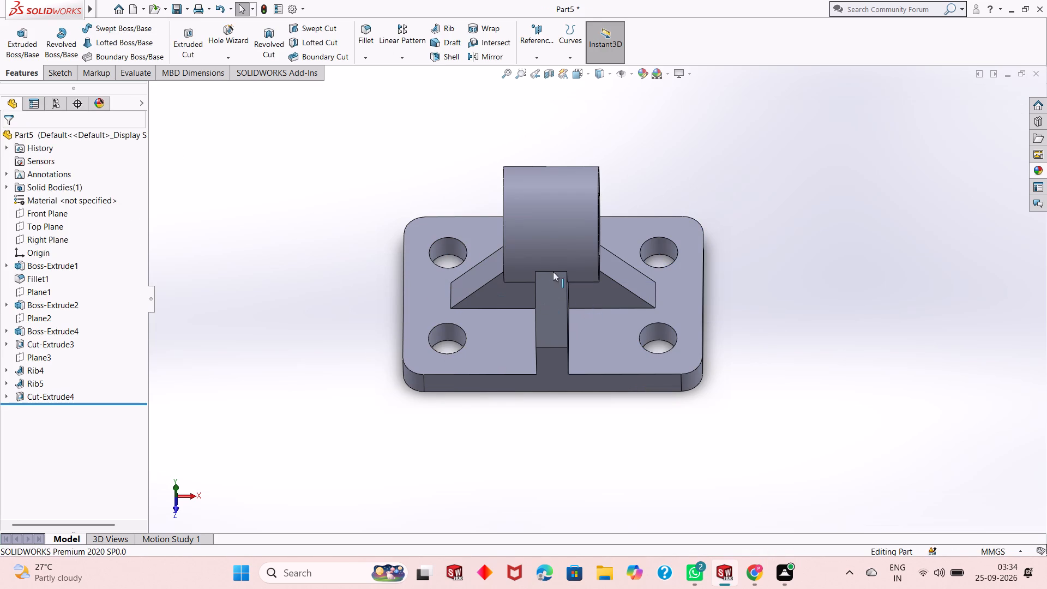
pyautogui.scroll(-1, 533, 253)
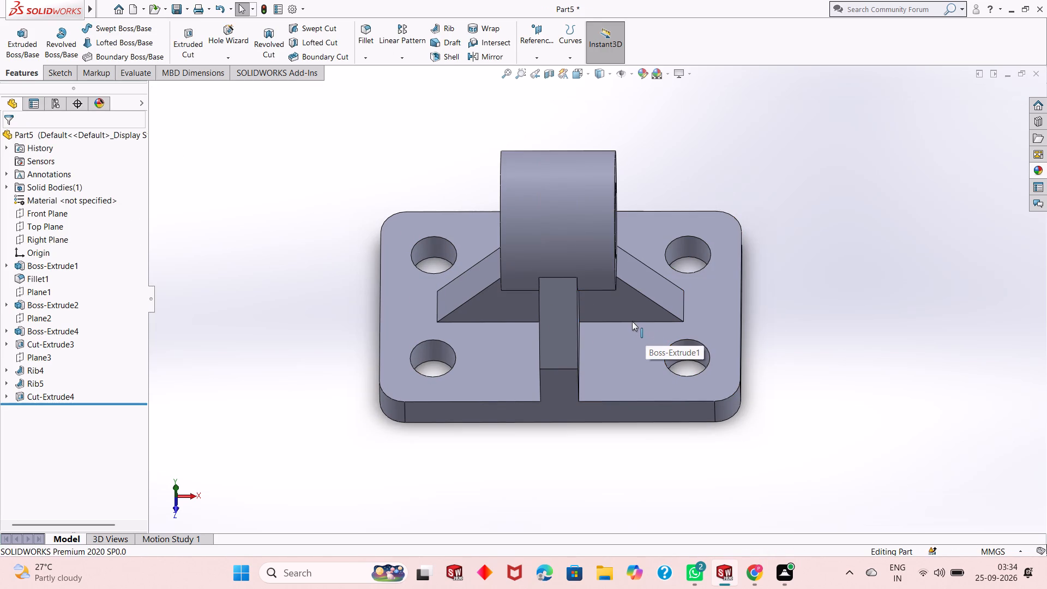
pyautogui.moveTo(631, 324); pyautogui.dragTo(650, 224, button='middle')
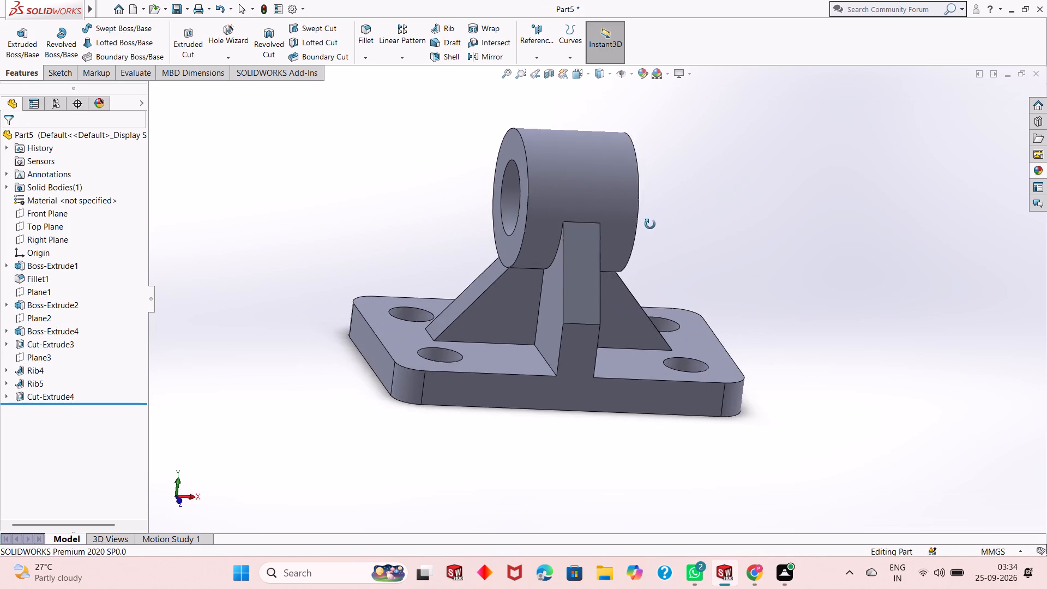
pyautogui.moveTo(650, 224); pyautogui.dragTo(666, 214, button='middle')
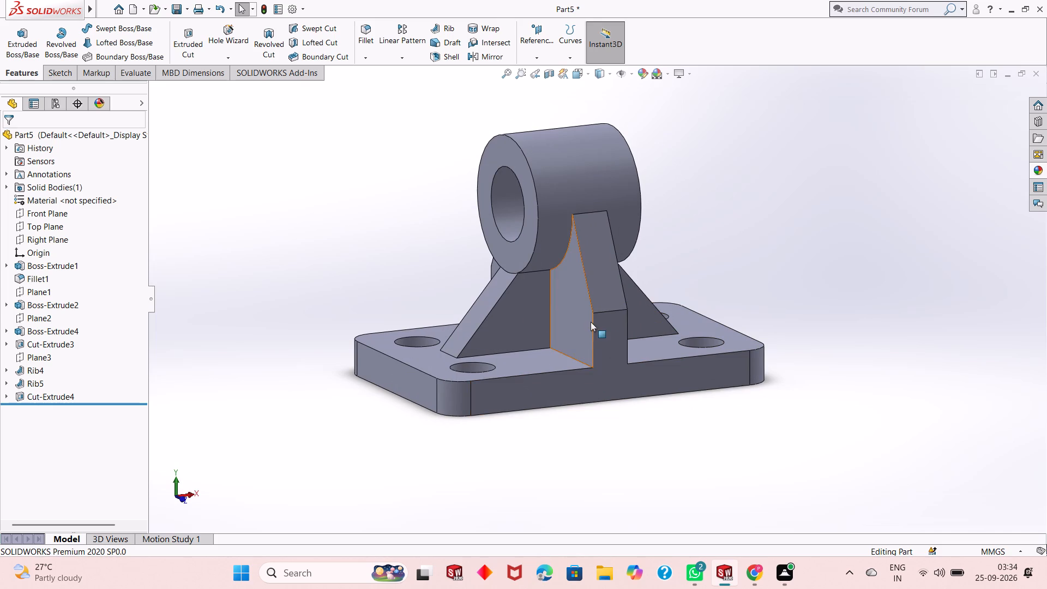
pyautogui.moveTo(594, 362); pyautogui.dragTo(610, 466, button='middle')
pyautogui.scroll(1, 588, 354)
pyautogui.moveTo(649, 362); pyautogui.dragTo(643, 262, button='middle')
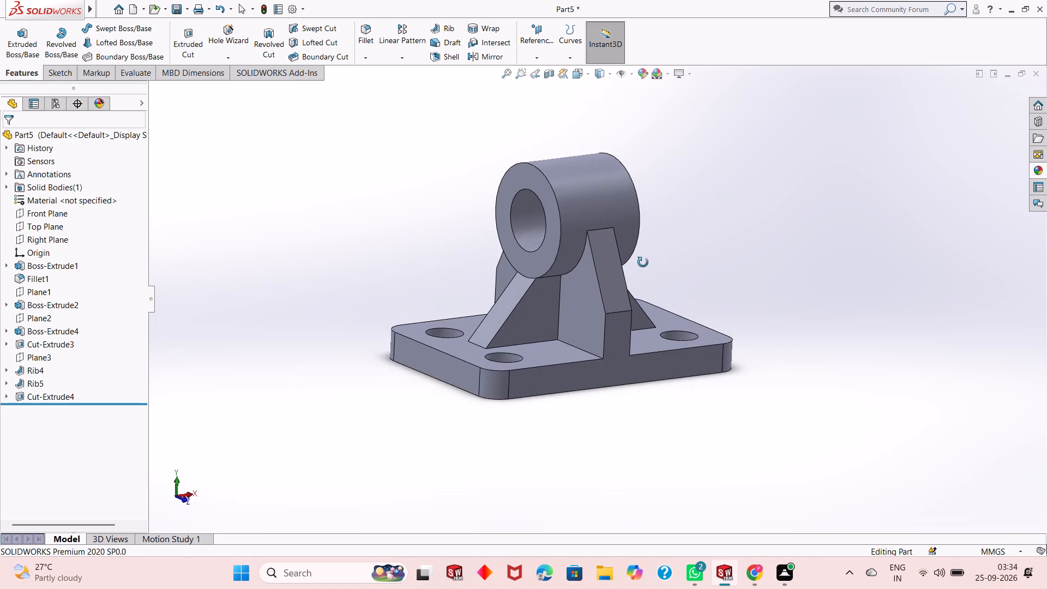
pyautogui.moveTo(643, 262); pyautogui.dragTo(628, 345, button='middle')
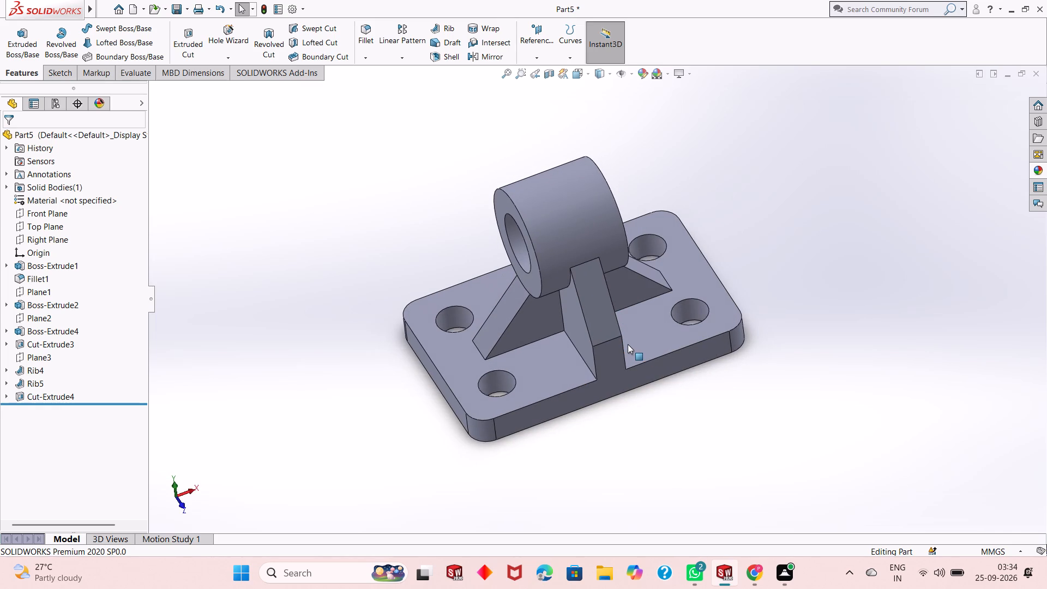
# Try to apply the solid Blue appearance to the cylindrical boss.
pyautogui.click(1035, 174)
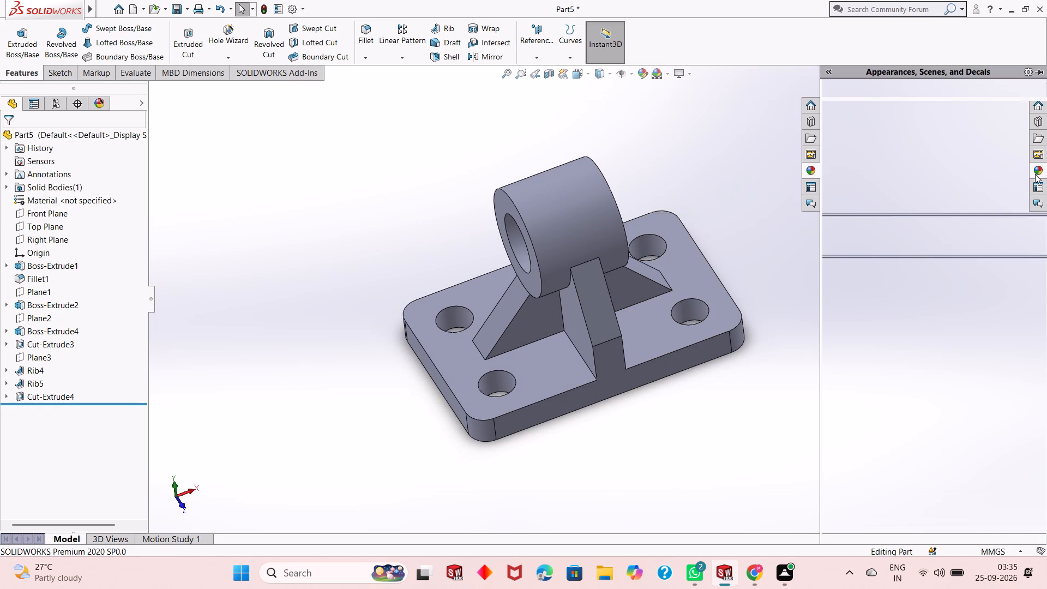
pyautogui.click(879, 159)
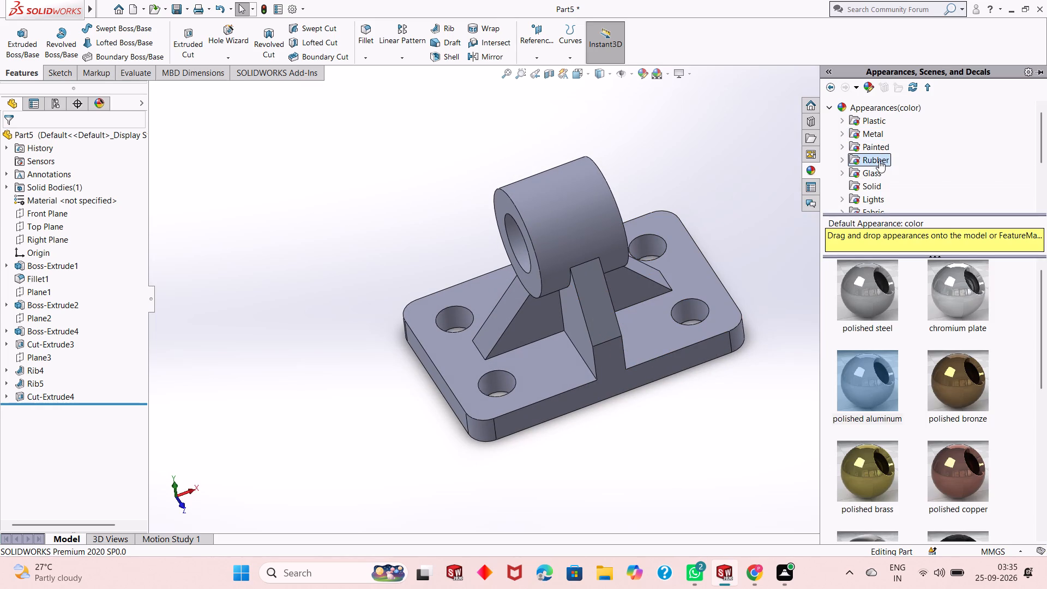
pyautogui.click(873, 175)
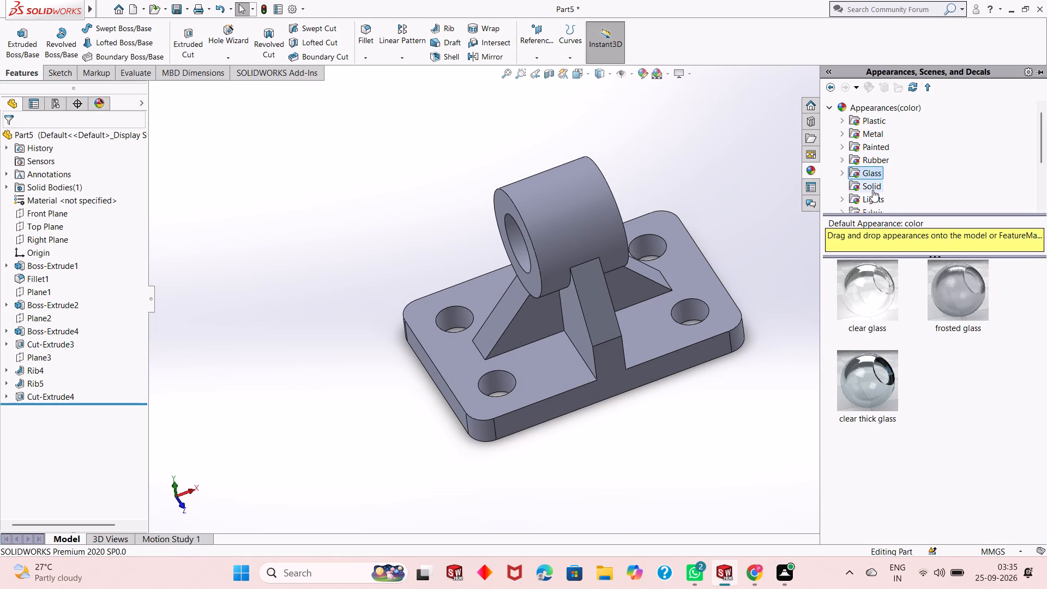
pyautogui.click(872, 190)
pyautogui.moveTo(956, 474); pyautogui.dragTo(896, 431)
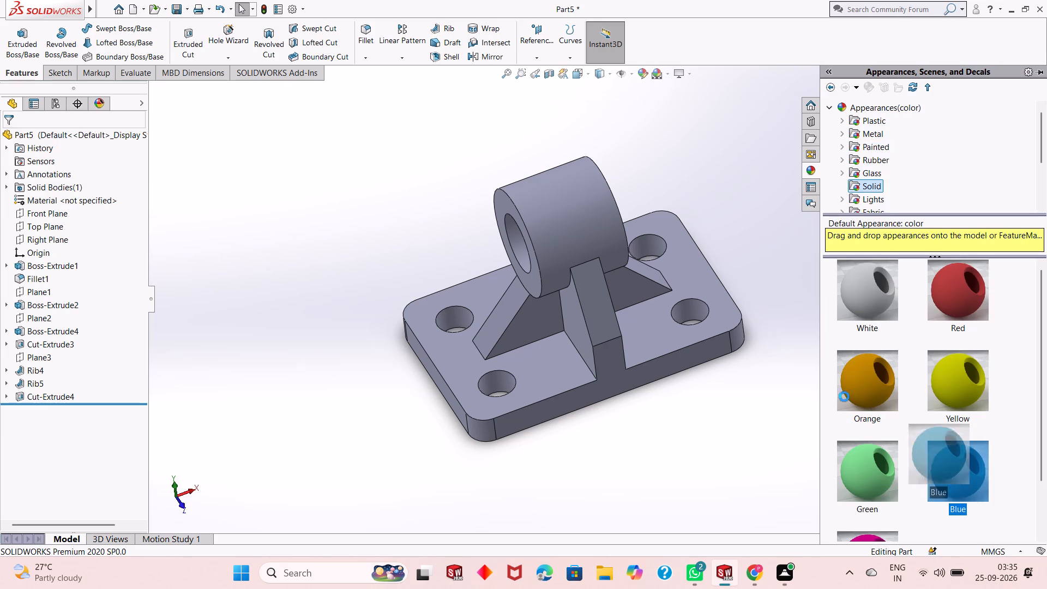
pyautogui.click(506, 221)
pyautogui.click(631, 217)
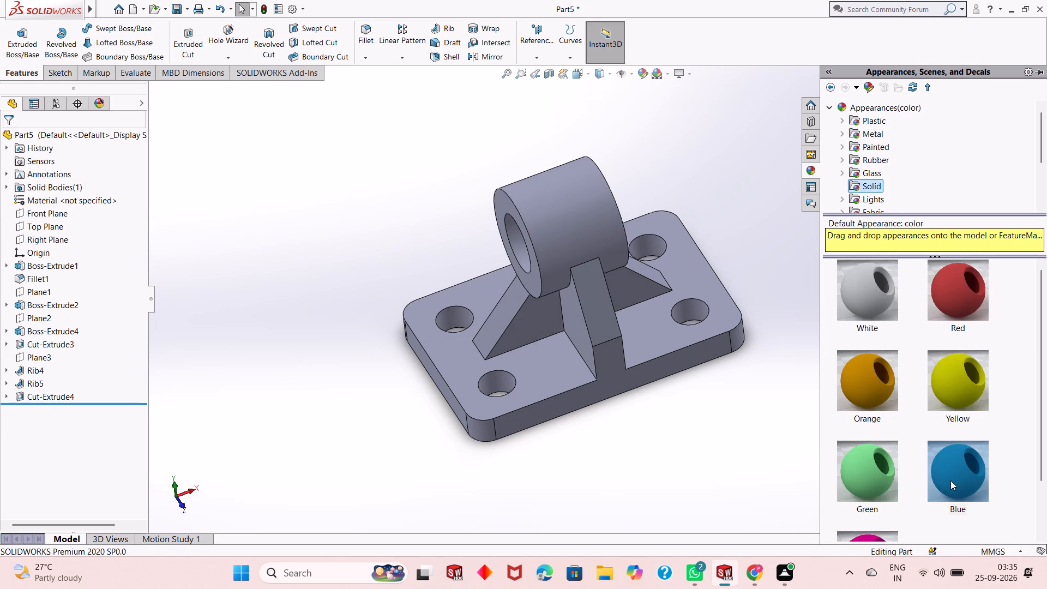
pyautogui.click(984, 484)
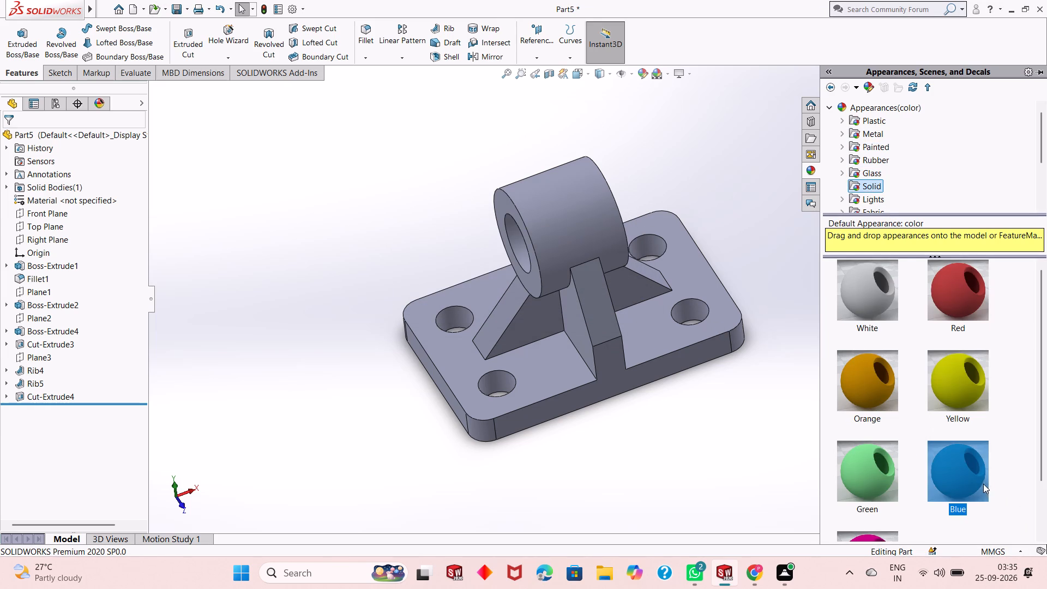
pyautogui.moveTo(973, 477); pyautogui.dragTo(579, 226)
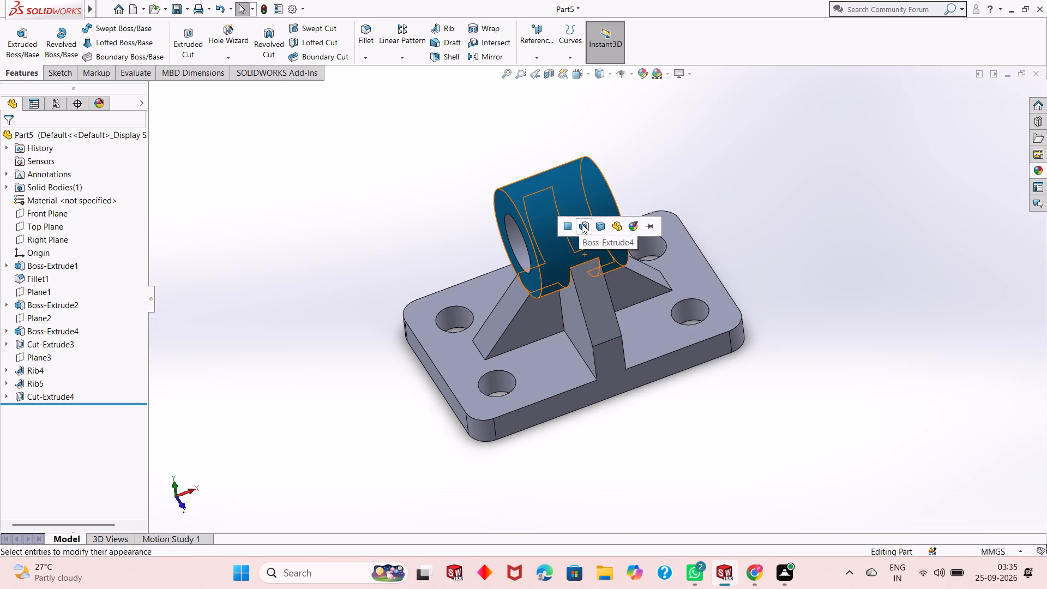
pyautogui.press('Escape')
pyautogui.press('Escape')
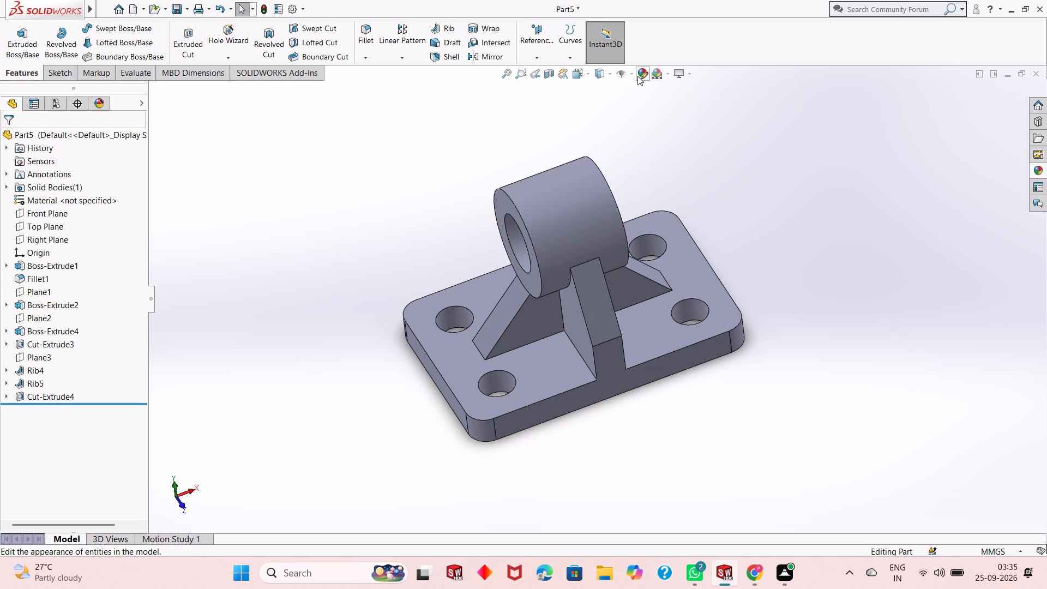
# Recolour the whole part a teal blue with a red value of 0, sampling several blue shades from the colour spectrum.
pyautogui.click(637, 76)
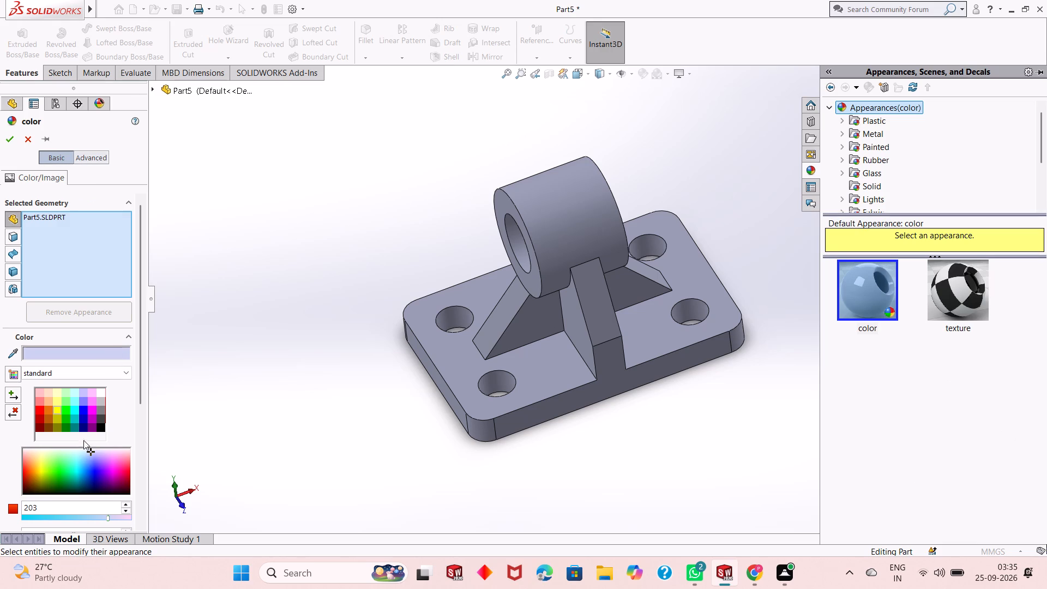
pyautogui.click(86, 412)
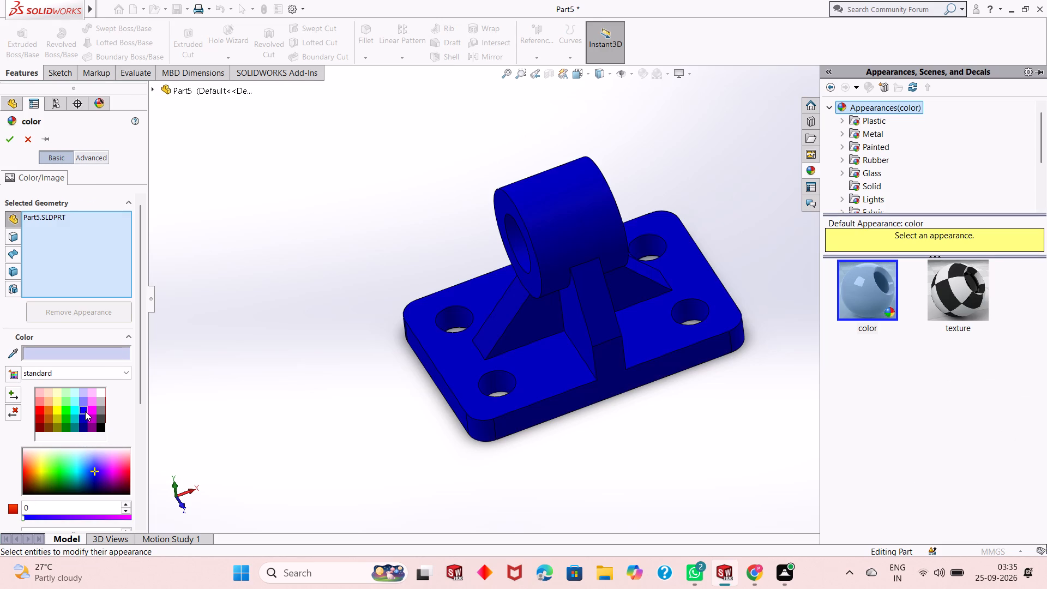
pyautogui.click(83, 468)
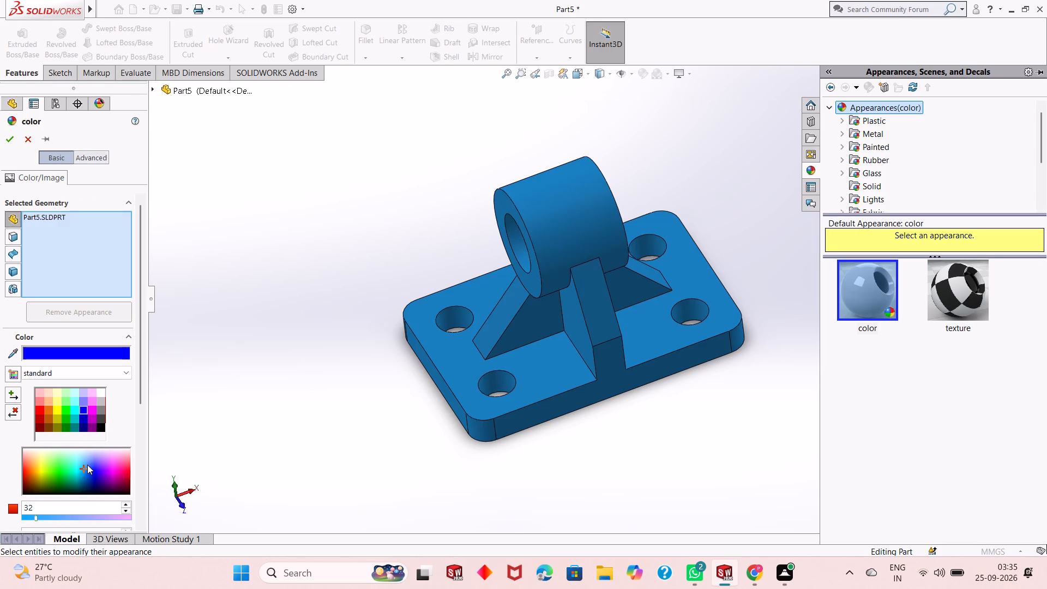
pyautogui.click(89, 464)
pyautogui.click(83, 471)
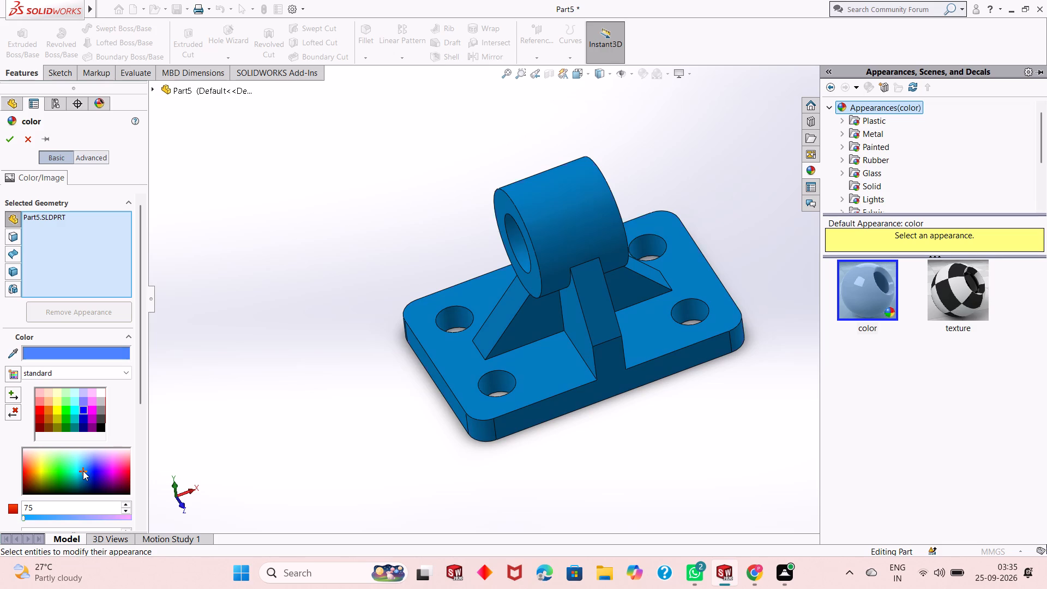
pyautogui.click(81, 468)
pyautogui.click(79, 460)
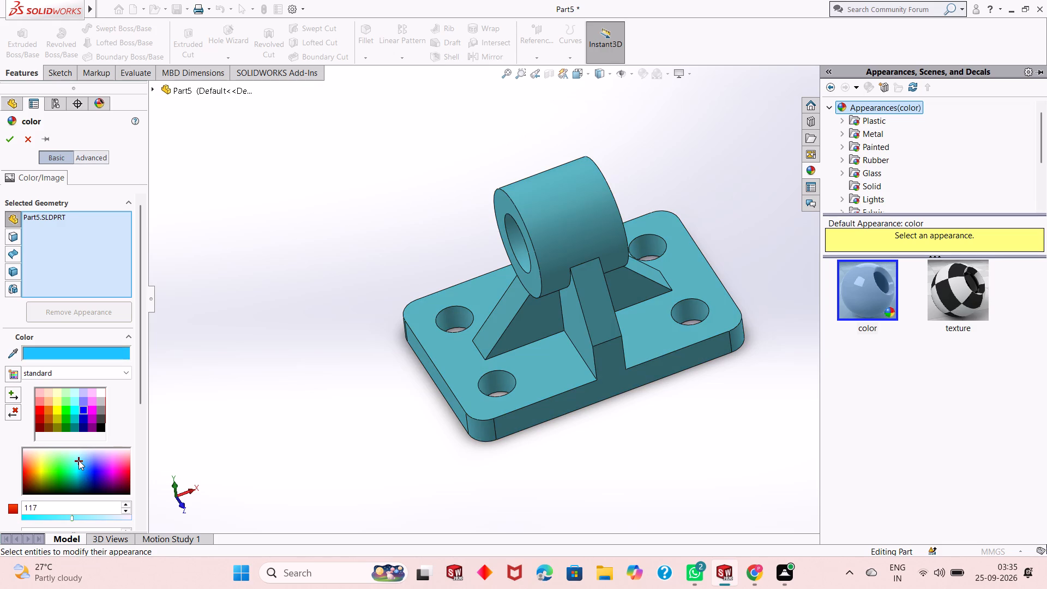
pyautogui.click(80, 469)
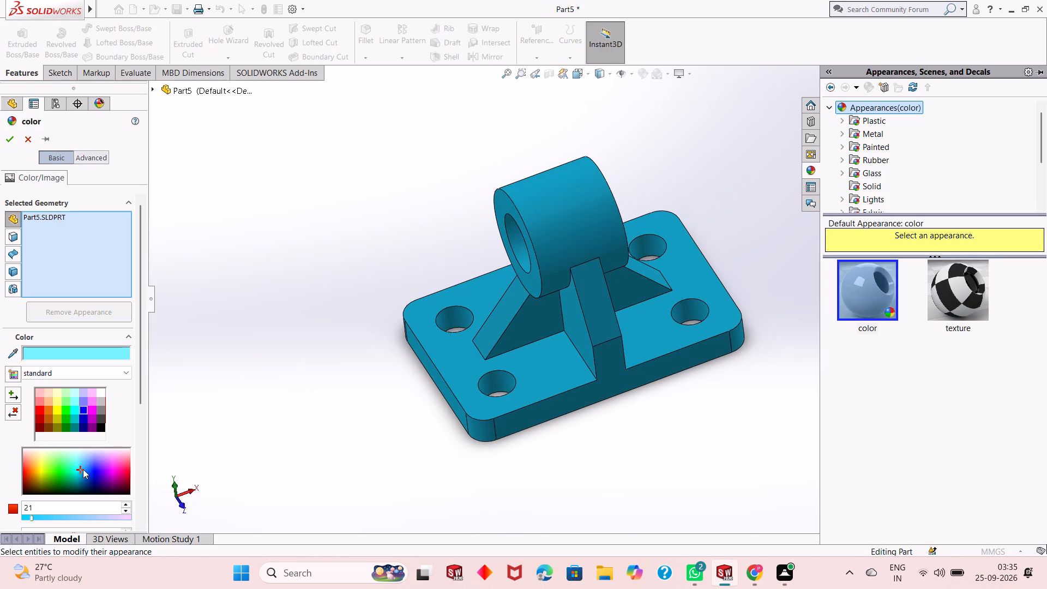
pyautogui.click(87, 460)
pyautogui.click(87, 449)
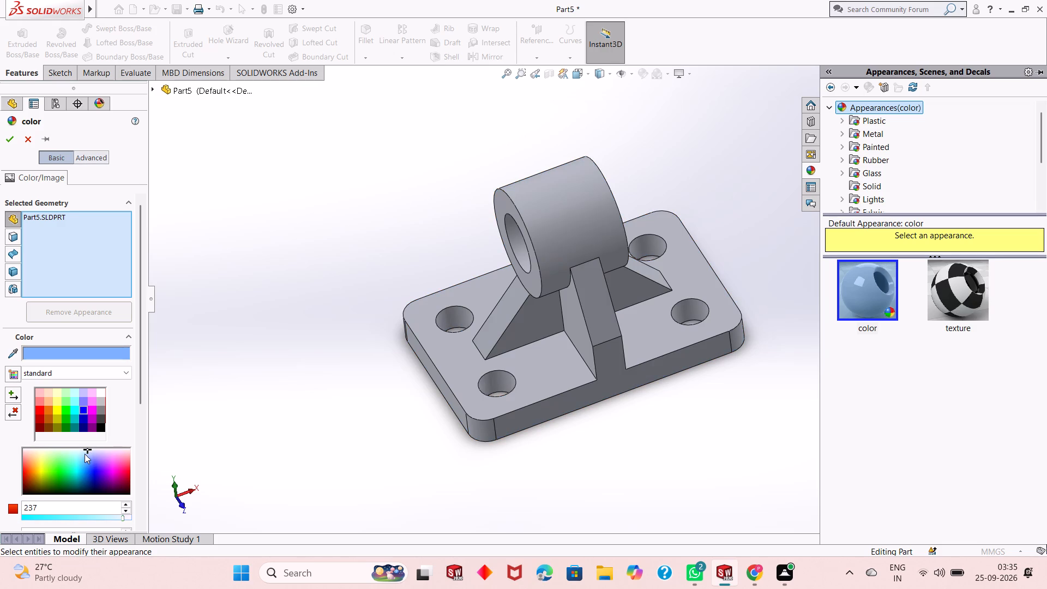
pyautogui.click(83, 459)
pyautogui.click(83, 461)
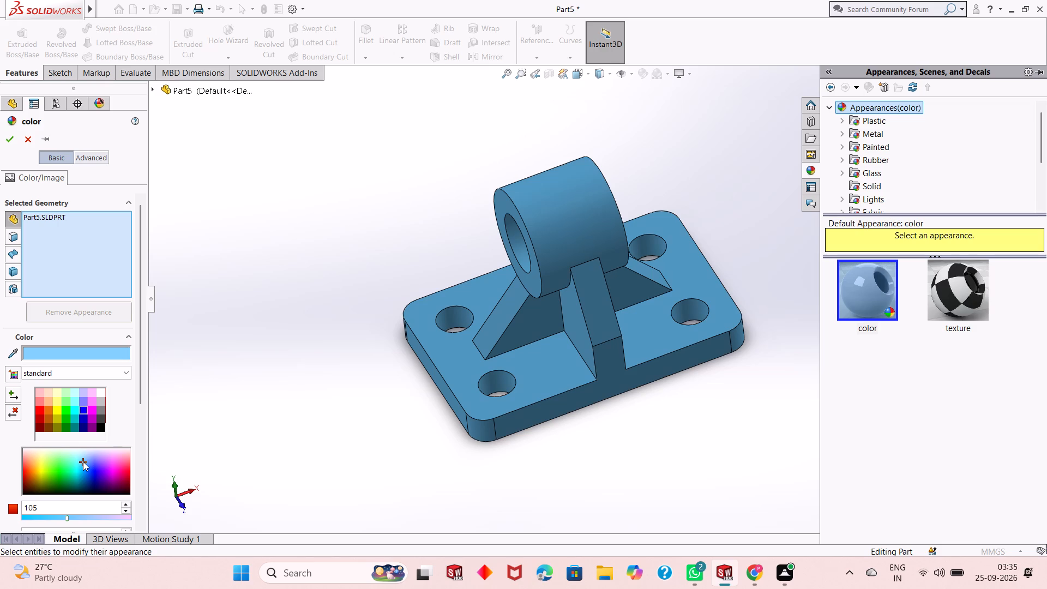
pyautogui.click(85, 465)
pyautogui.click(88, 465)
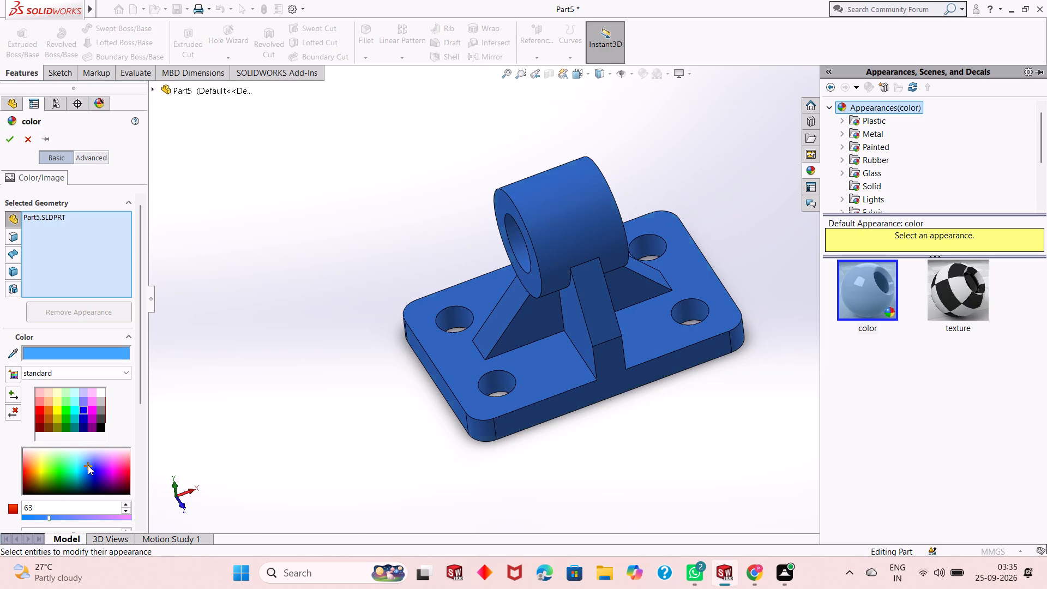
pyautogui.click(86, 461)
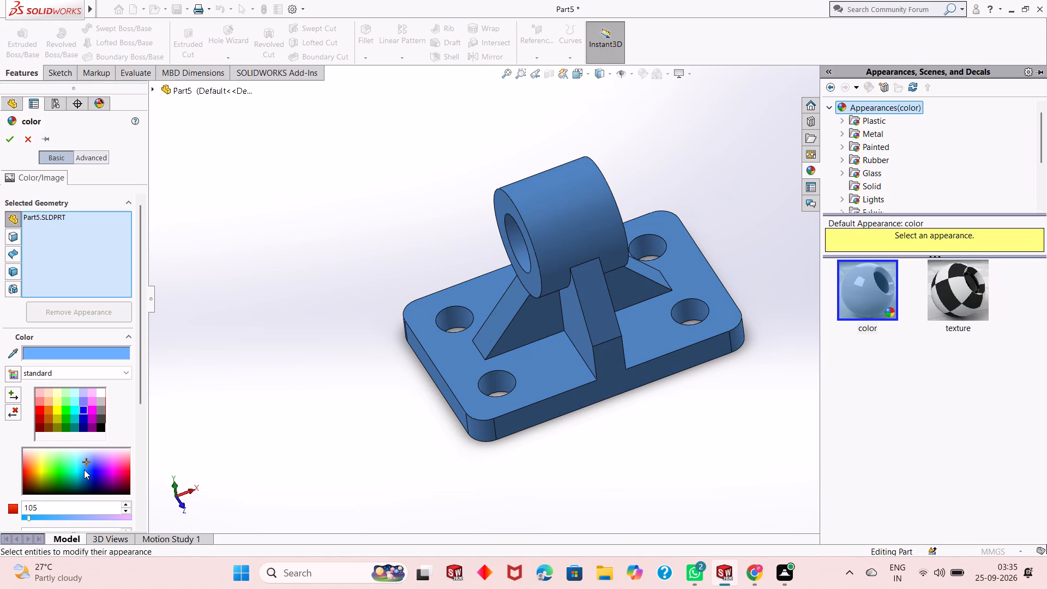
pyautogui.click(84, 470)
pyautogui.click(82, 472)
pyautogui.click(81, 473)
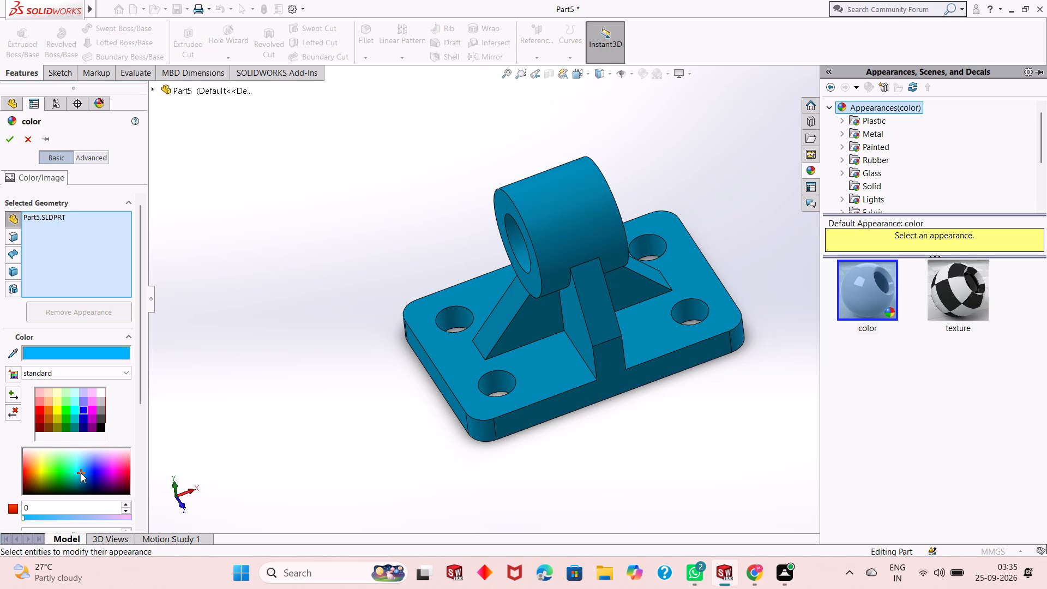
pyautogui.click(80, 474)
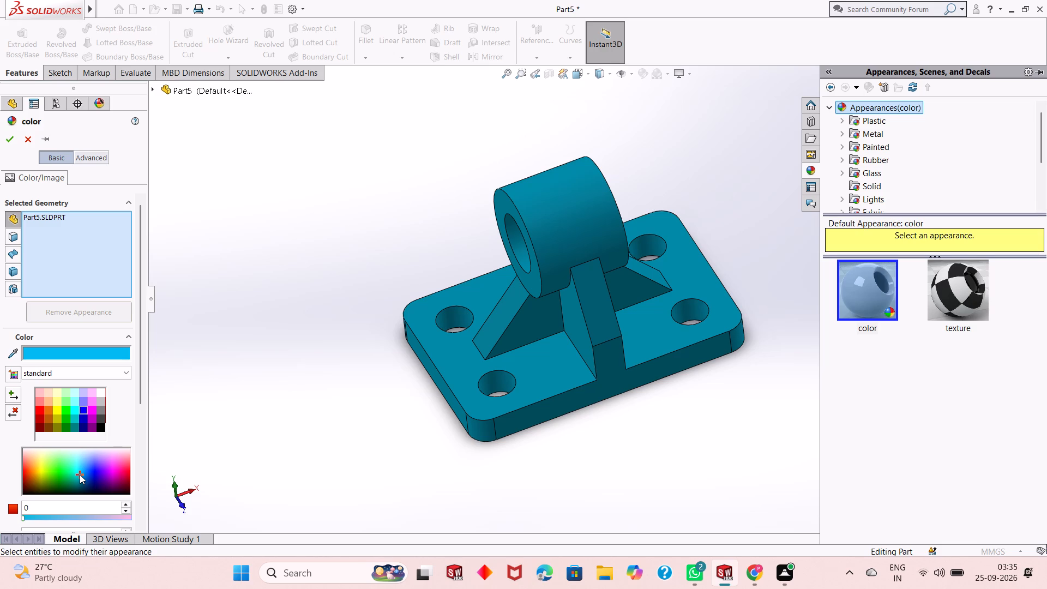
pyautogui.click(4, 137)
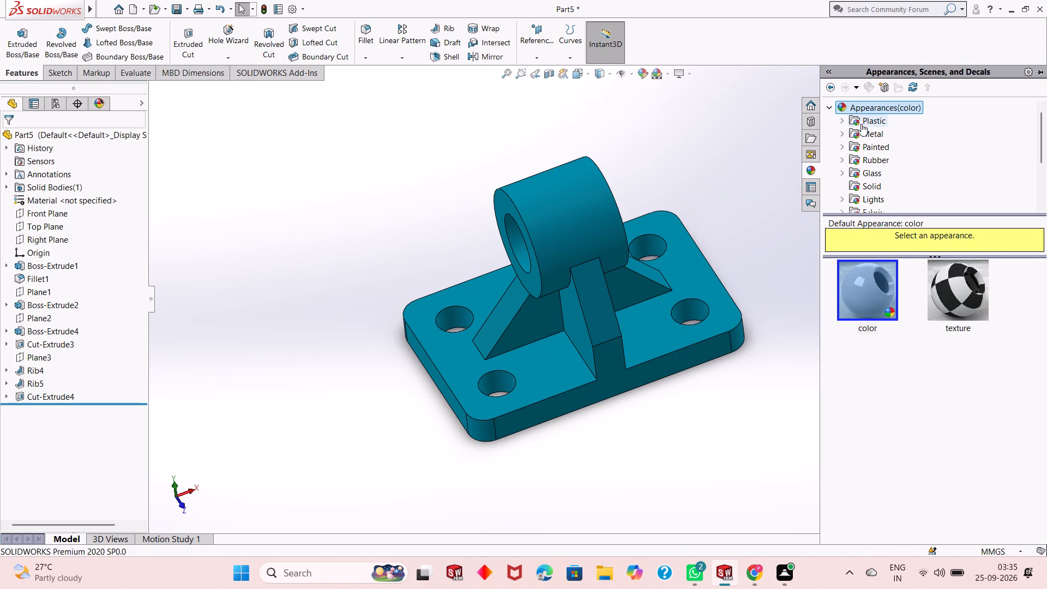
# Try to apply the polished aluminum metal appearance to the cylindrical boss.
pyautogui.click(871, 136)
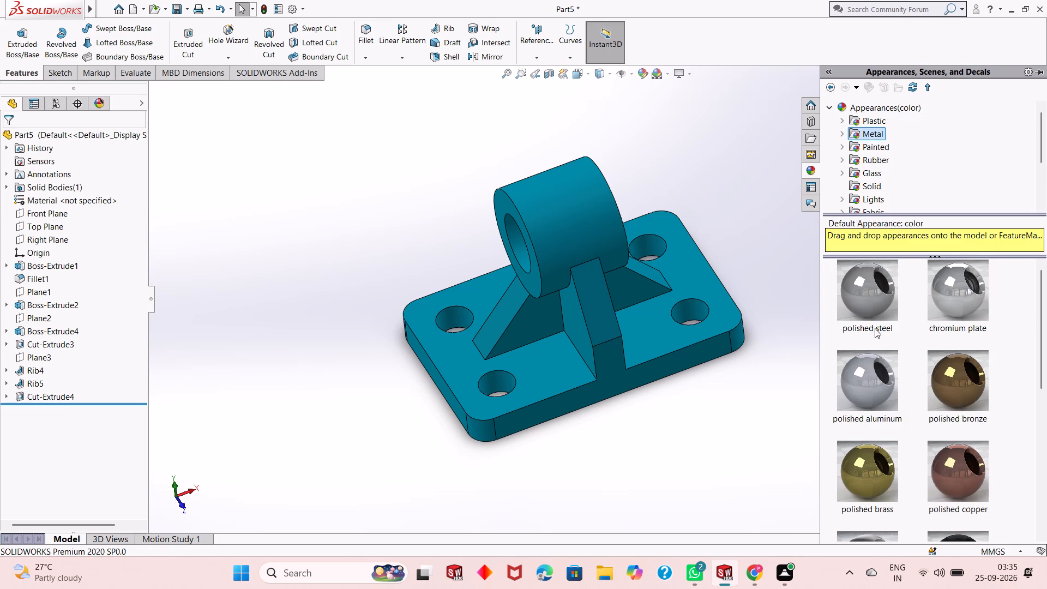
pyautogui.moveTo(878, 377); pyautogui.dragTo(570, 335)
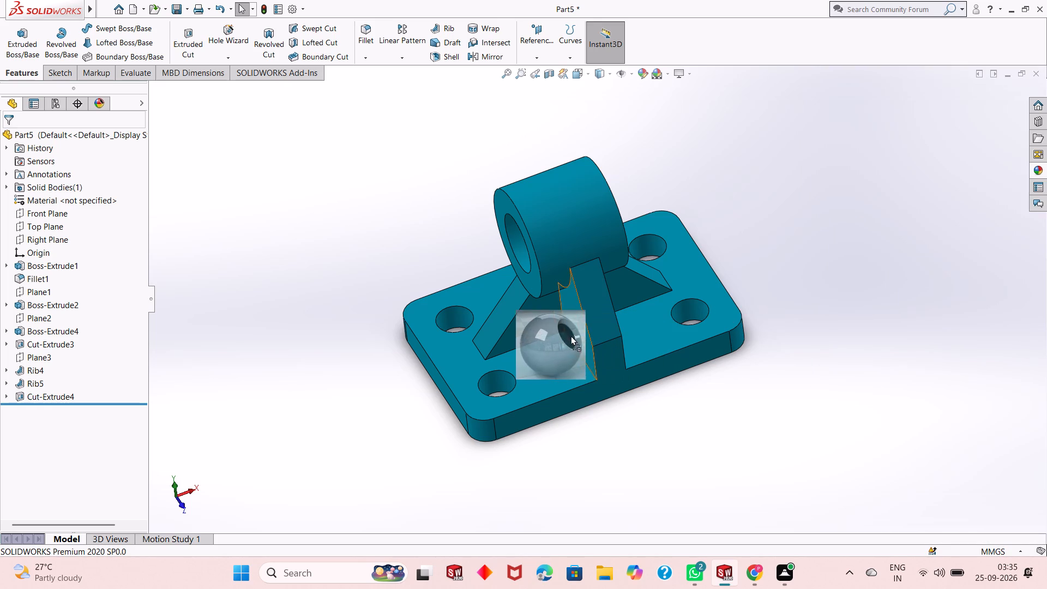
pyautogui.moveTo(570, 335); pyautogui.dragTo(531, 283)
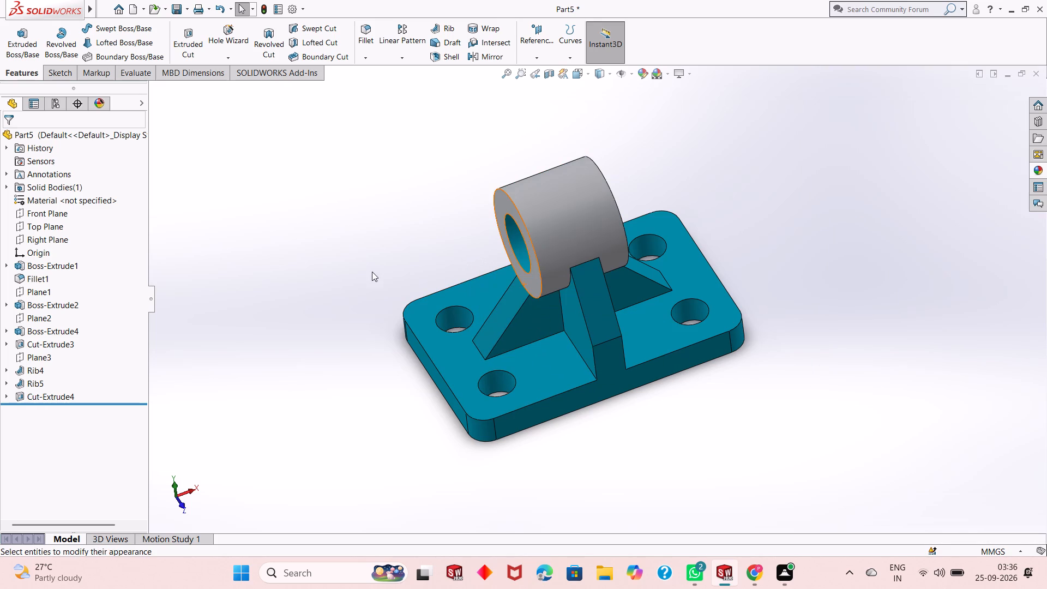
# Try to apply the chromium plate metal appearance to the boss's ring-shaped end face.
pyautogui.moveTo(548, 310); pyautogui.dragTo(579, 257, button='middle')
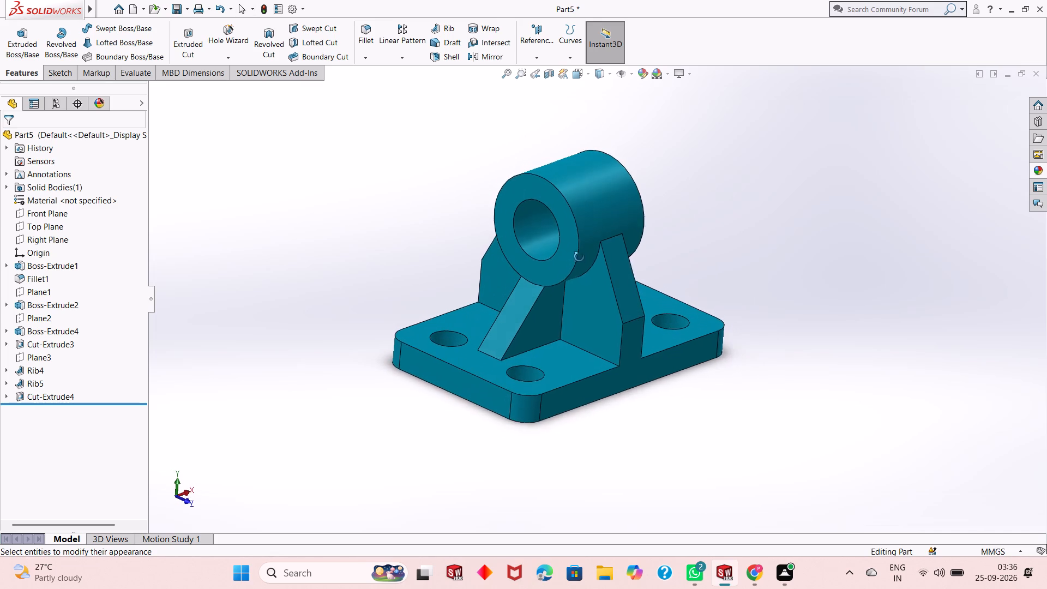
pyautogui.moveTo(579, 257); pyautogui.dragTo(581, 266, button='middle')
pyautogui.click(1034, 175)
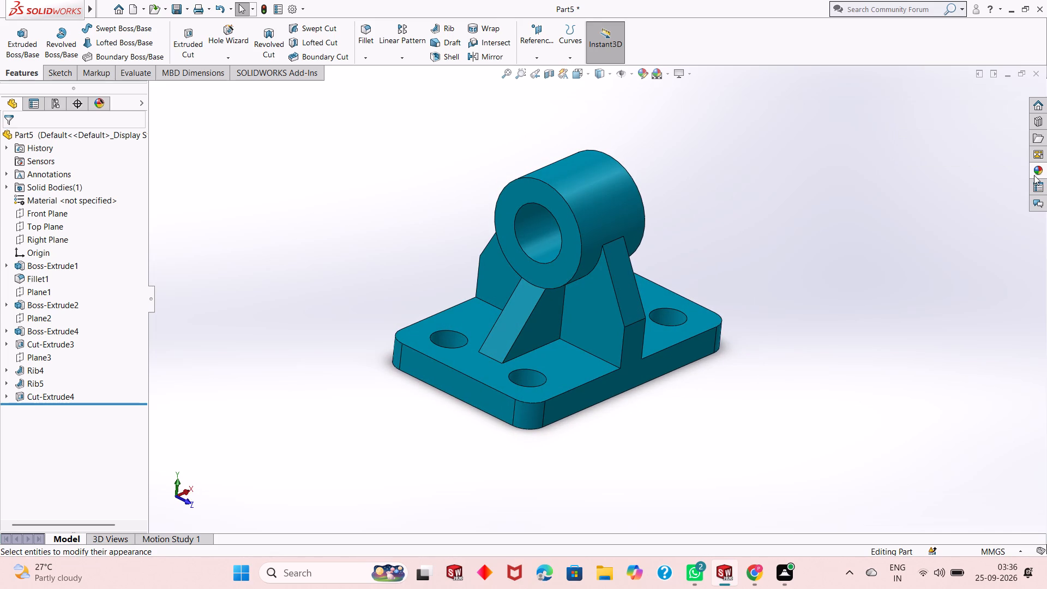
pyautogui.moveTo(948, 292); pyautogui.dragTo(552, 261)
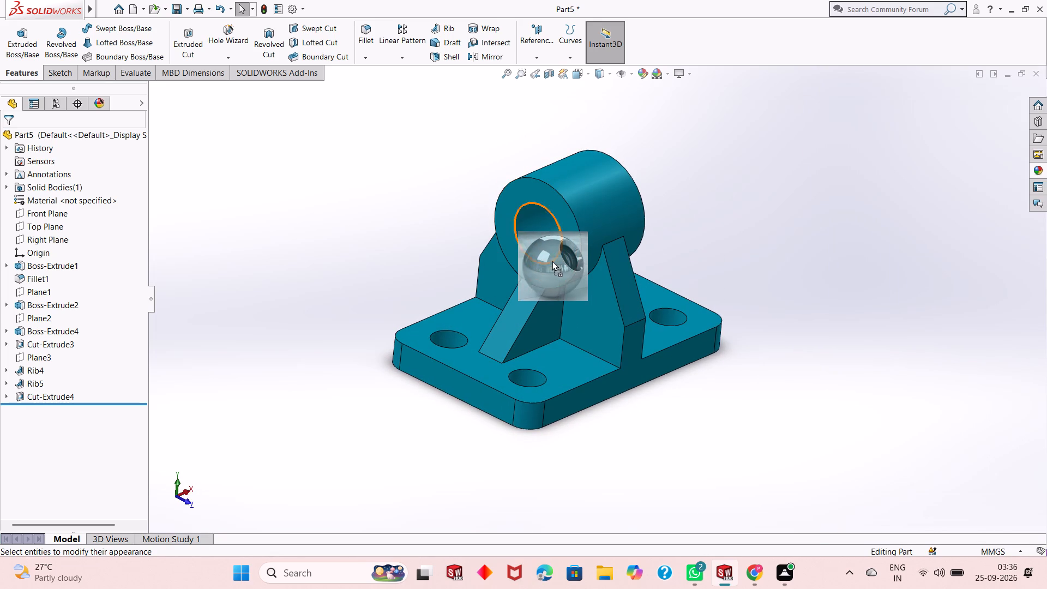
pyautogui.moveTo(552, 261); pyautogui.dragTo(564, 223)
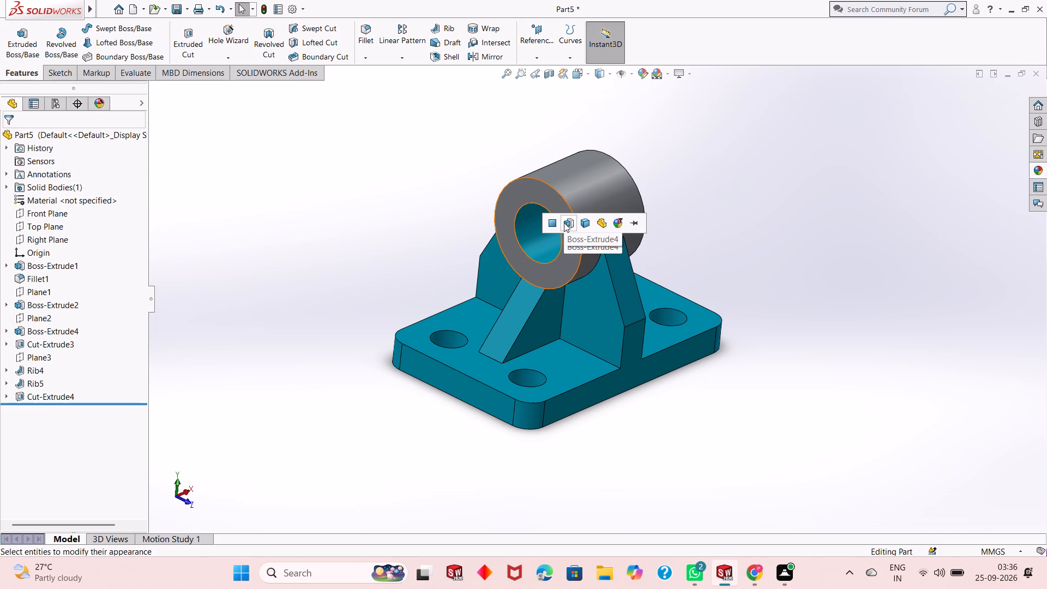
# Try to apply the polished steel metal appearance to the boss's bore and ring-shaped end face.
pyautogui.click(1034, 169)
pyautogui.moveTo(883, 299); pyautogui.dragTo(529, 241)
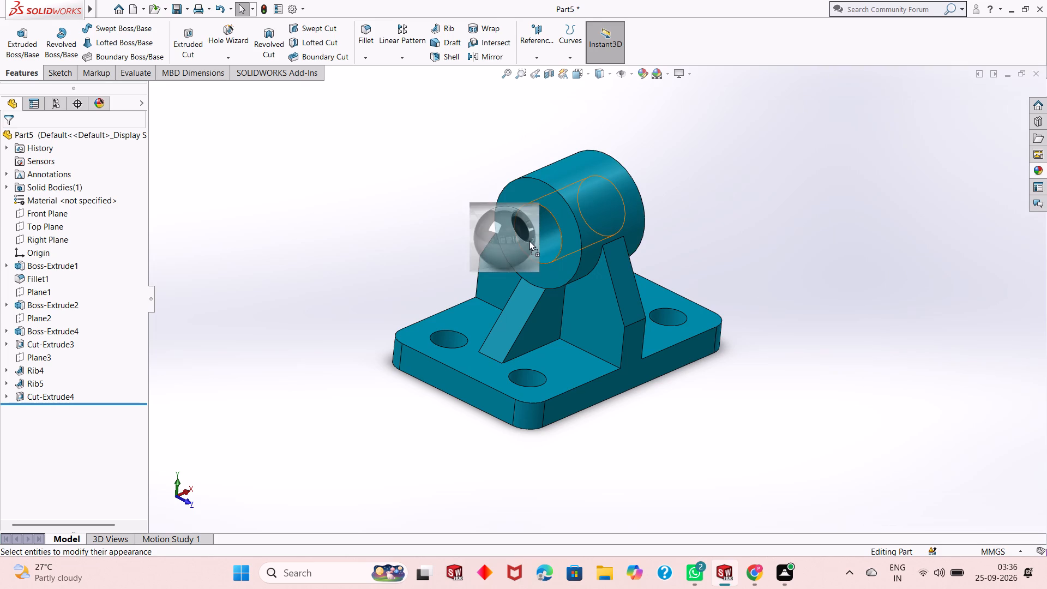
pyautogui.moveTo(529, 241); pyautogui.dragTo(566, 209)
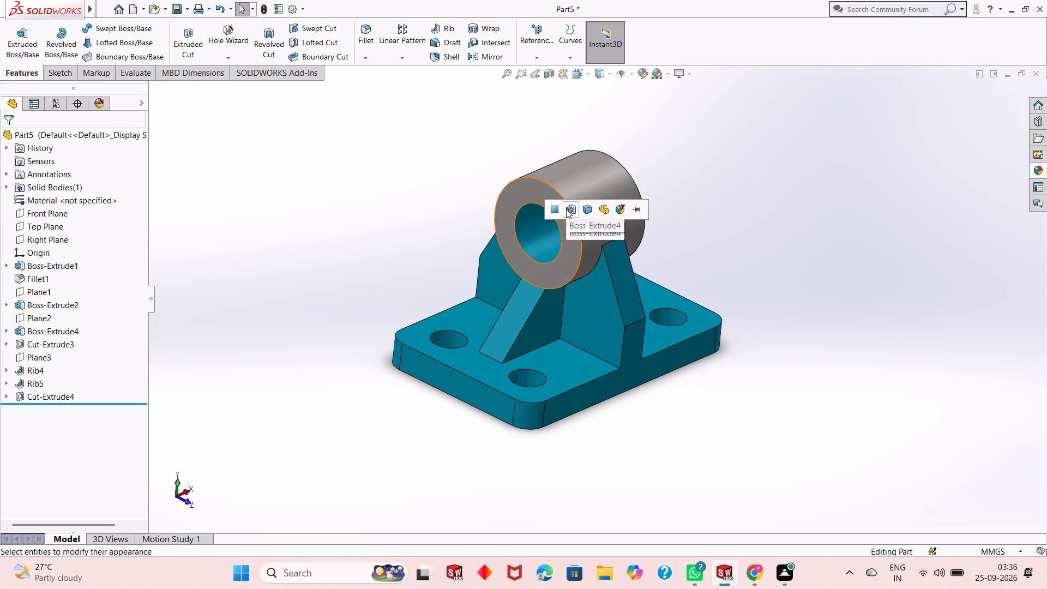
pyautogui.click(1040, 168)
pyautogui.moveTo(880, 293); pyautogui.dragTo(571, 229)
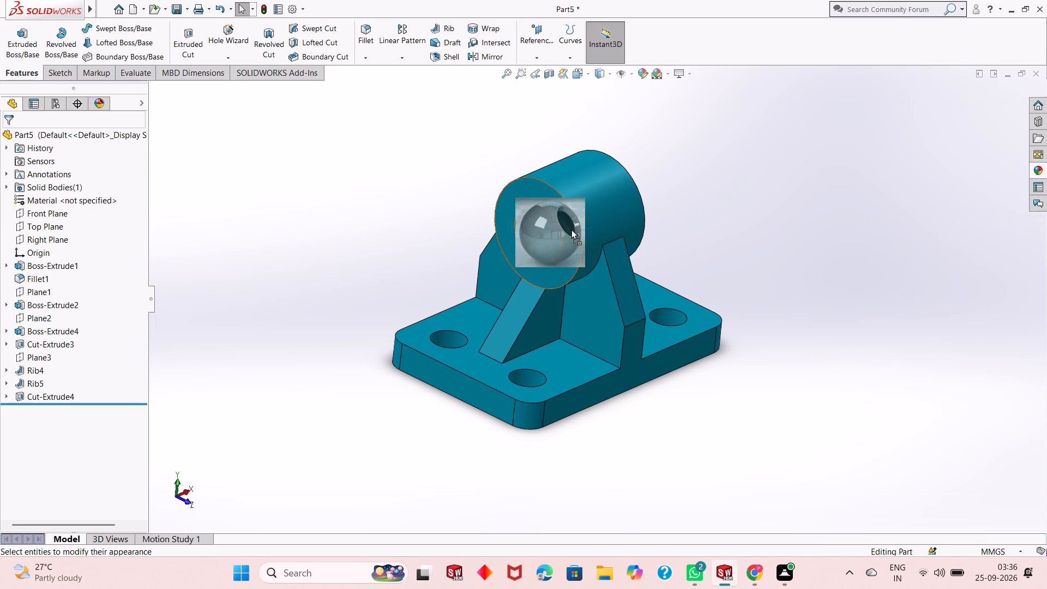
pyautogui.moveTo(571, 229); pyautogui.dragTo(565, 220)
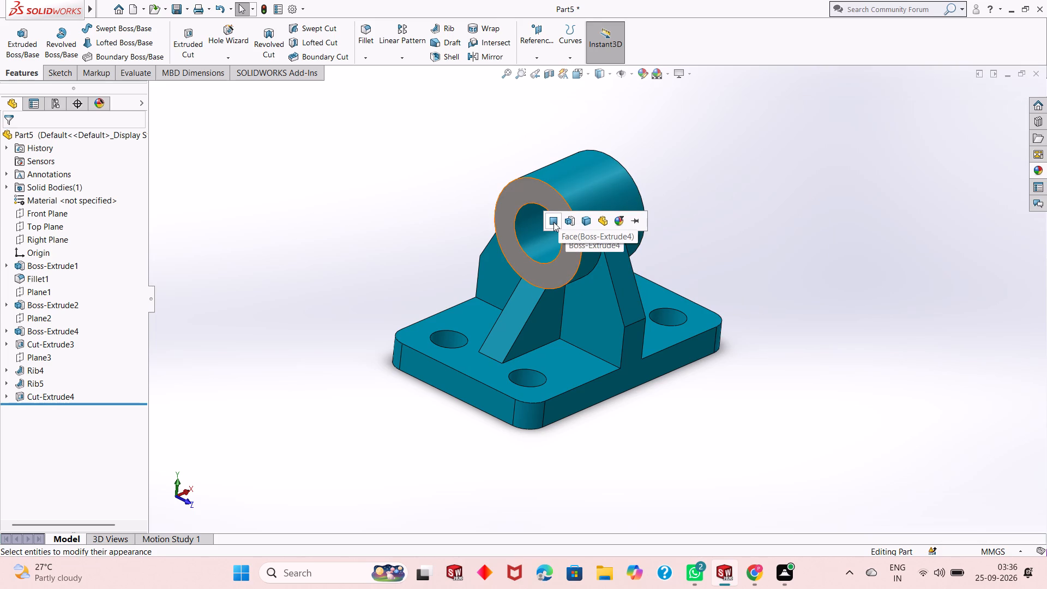
# Apply the polished aluminum metal appearance to the boss's front end face, its bore face and its opposite end face.
pyautogui.click(1035, 171)
pyautogui.moveTo(864, 380); pyautogui.dragTo(549, 202)
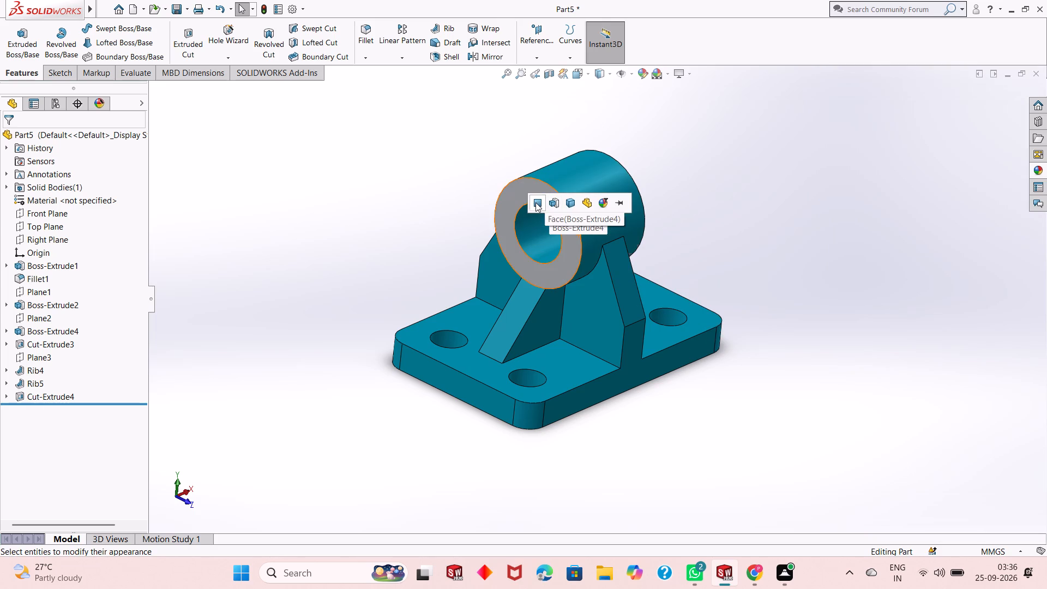
pyautogui.click(535, 202)
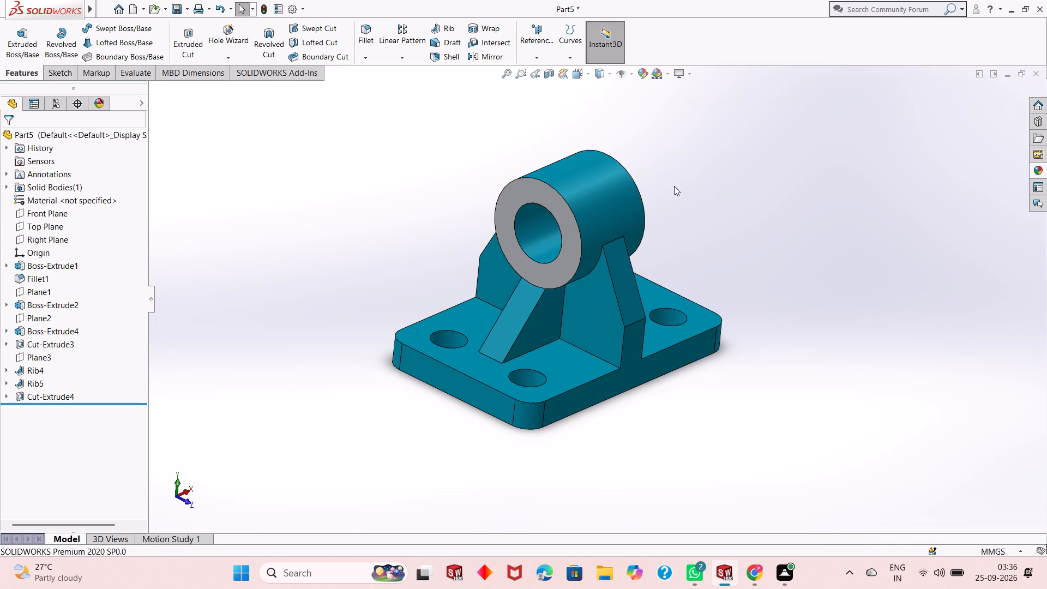
pyautogui.click(1043, 167)
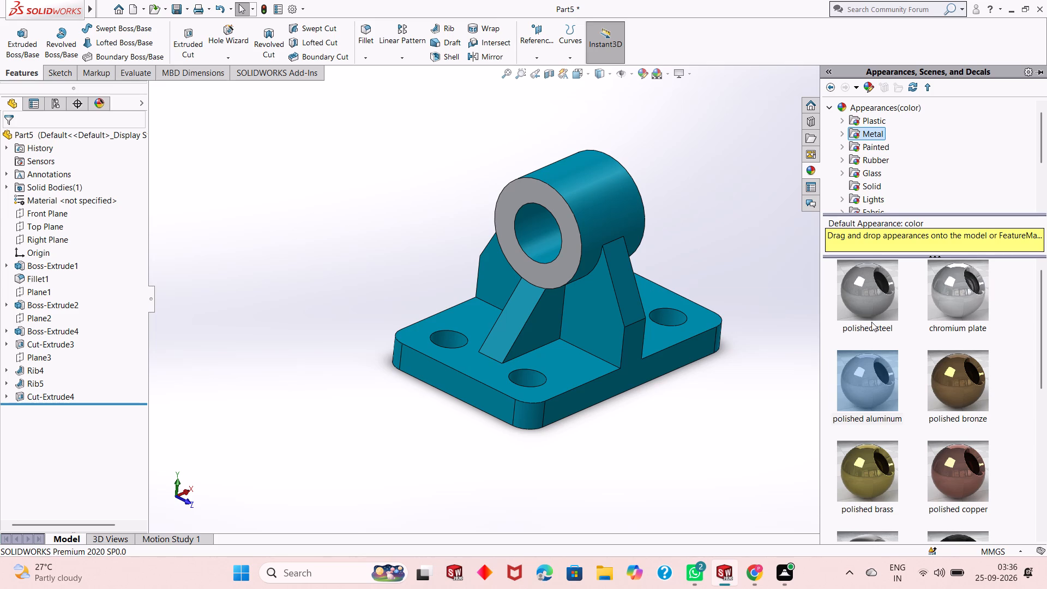
pyautogui.moveTo(873, 392); pyautogui.dragTo(536, 249)
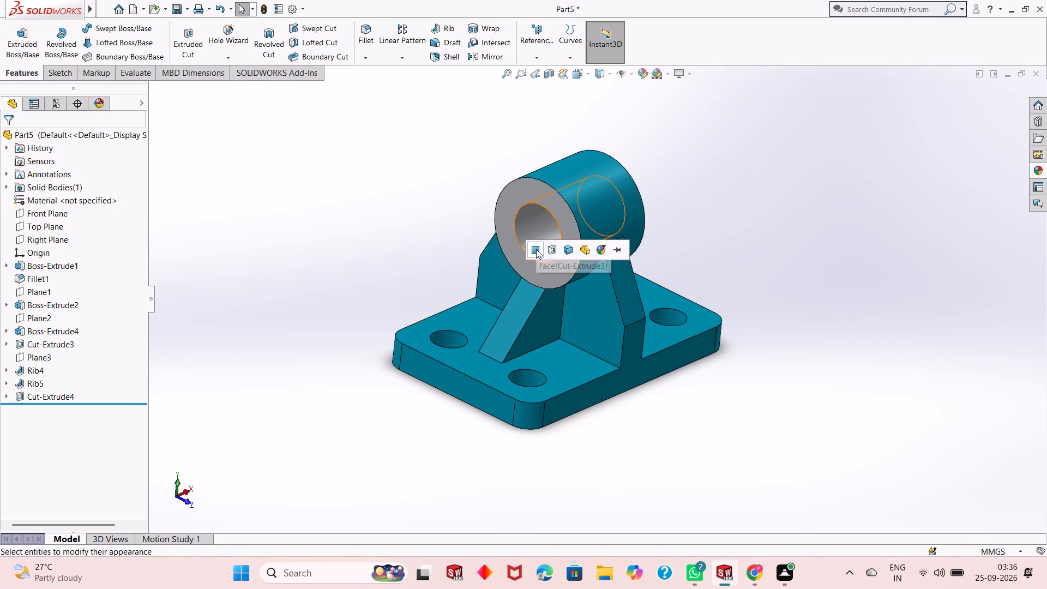
pyautogui.click(536, 249)
pyautogui.moveTo(685, 246); pyautogui.dragTo(592, 327, button='middle')
pyautogui.click(1037, 172)
pyautogui.moveTo(880, 369); pyautogui.dragTo(880, 370)
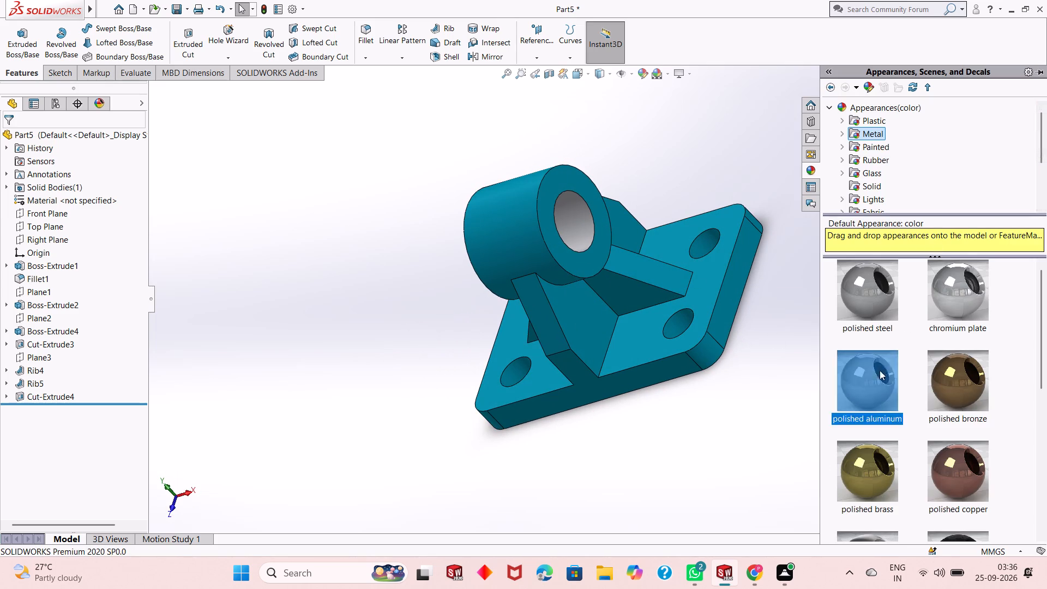
pyautogui.moveTo(880, 370); pyautogui.dragTo(575, 173)
pyautogui.click(575, 173)
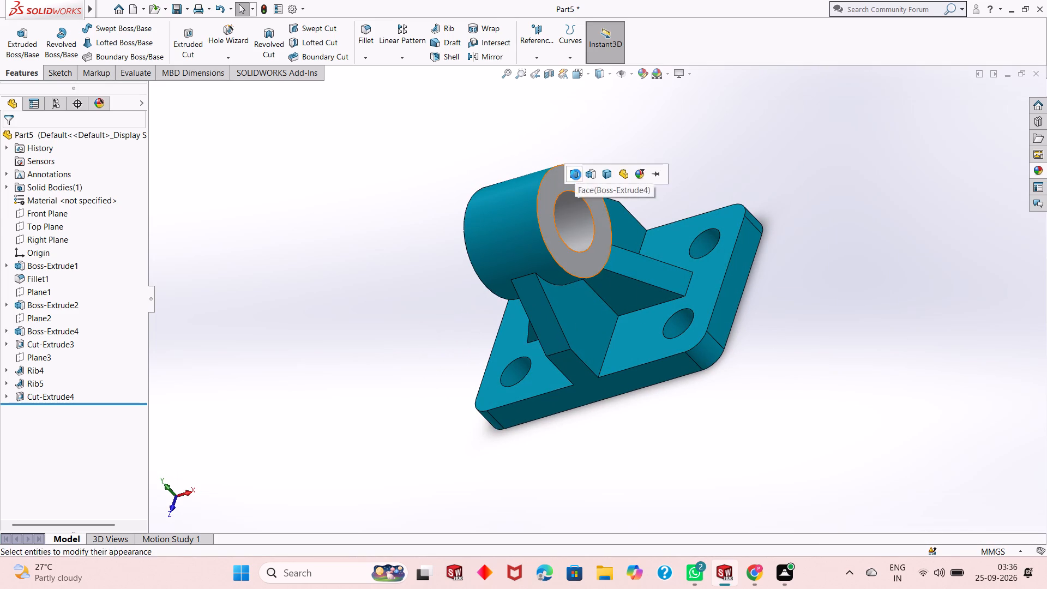
# Apply the polished aluminum appearance to the inner face of the base's front corner hole.
pyautogui.moveTo(605, 293); pyautogui.dragTo(692, 233, button='middle')
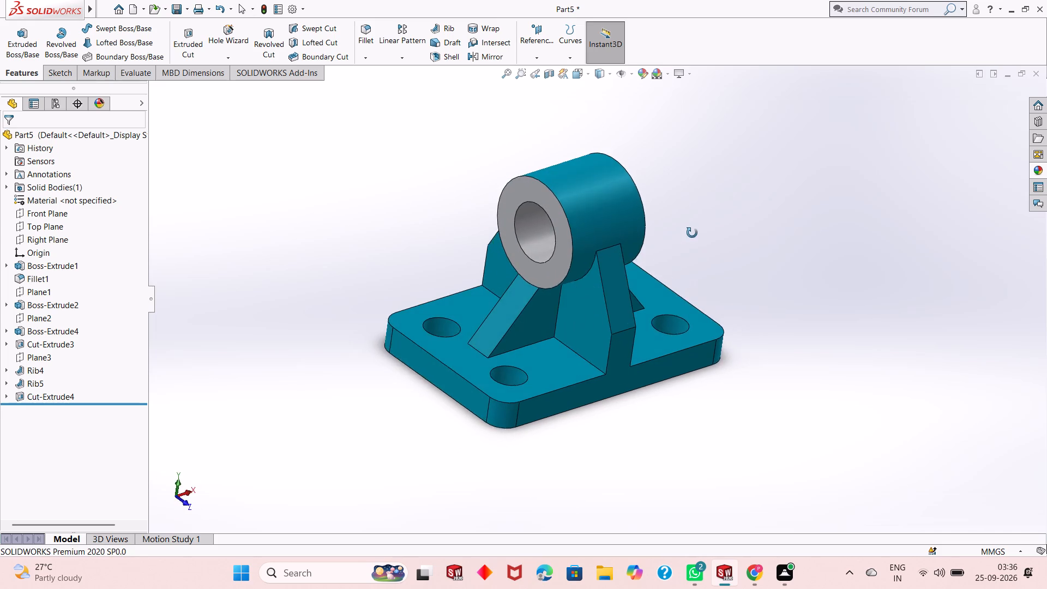
pyautogui.moveTo(692, 233); pyautogui.dragTo(685, 285, button='middle')
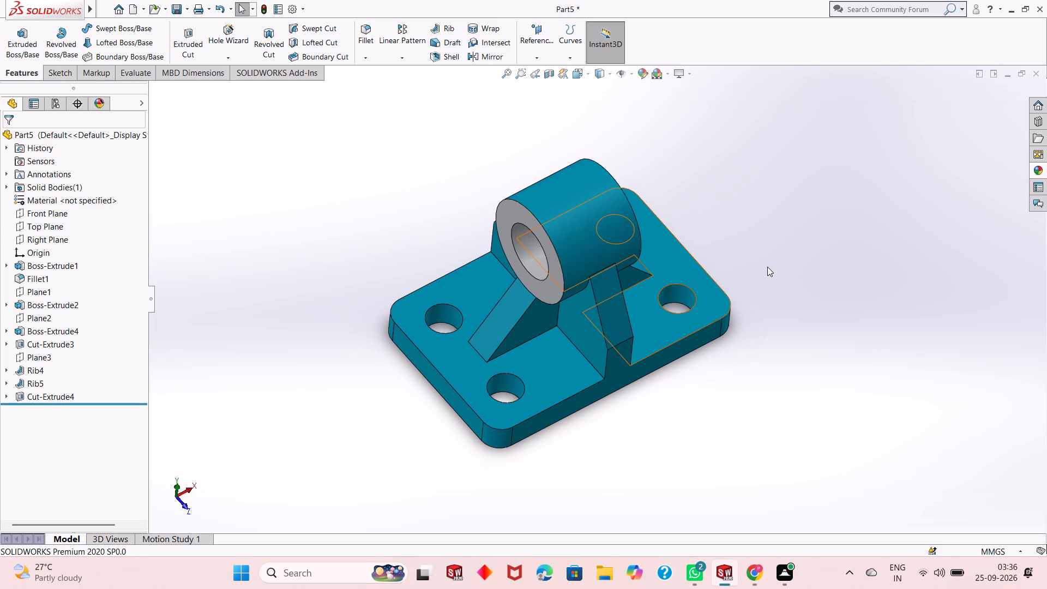
pyautogui.scroll(2, 380, 531)
pyautogui.scroll(-2, 549, 352)
pyautogui.scroll(1, 434, 399)
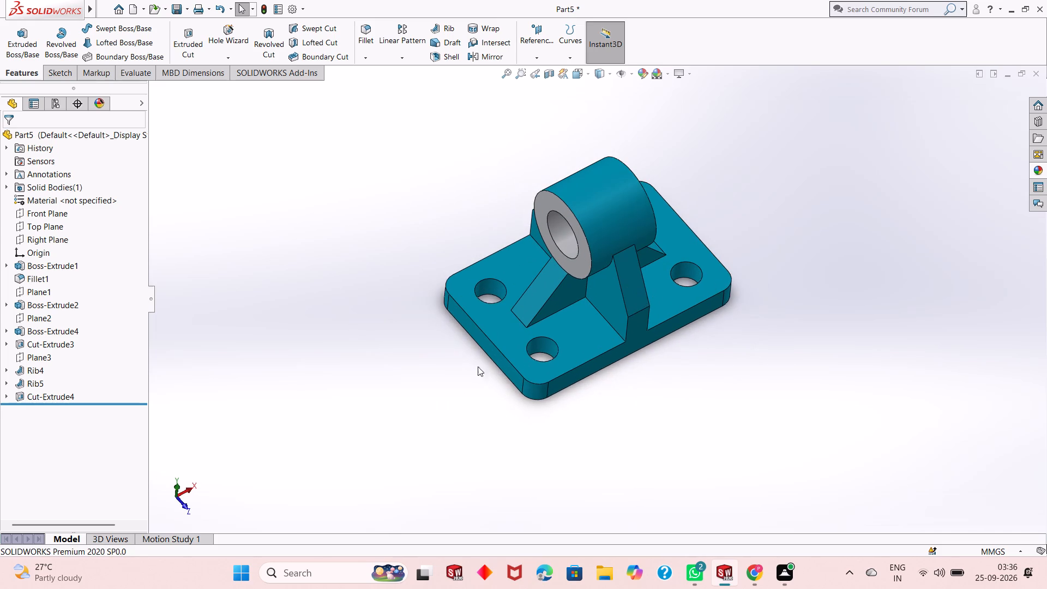
pyautogui.scroll(-2, 485, 365)
pyautogui.click(1039, 167)
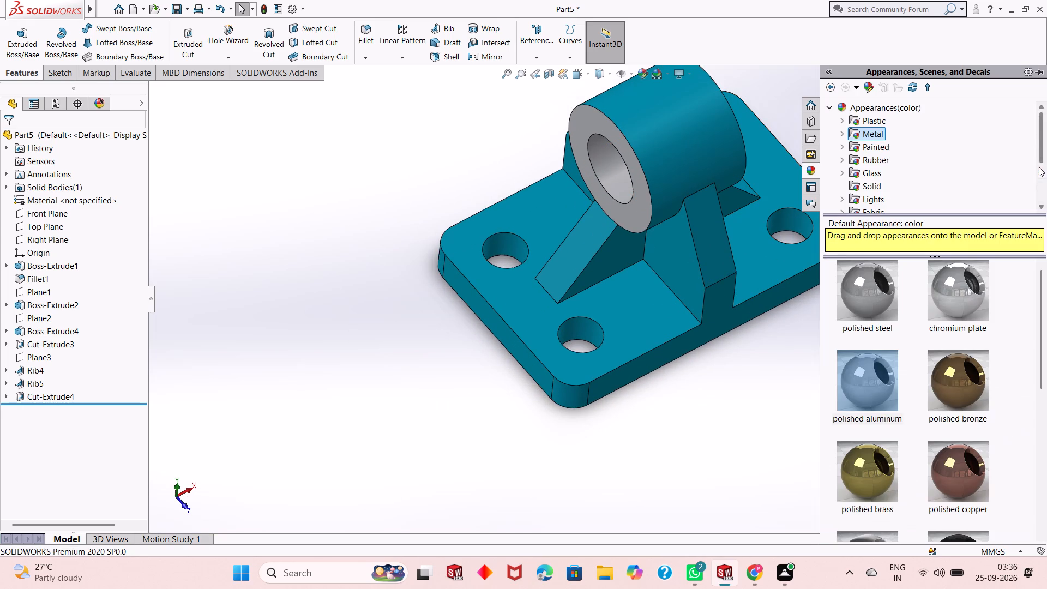
pyautogui.moveTo(880, 378); pyautogui.dragTo(878, 380)
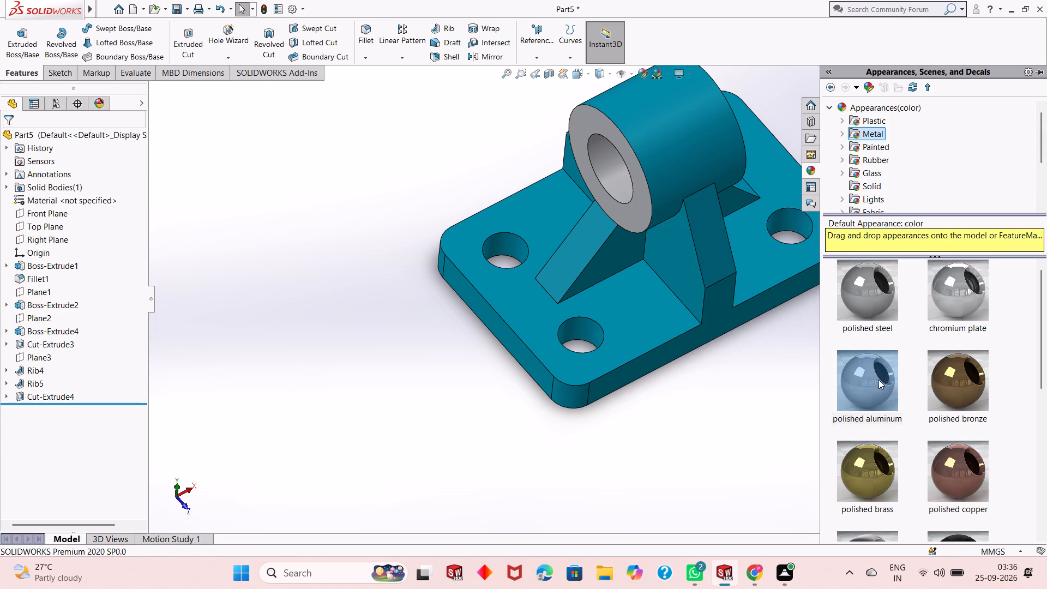
pyautogui.moveTo(878, 380); pyautogui.dragTo(592, 328)
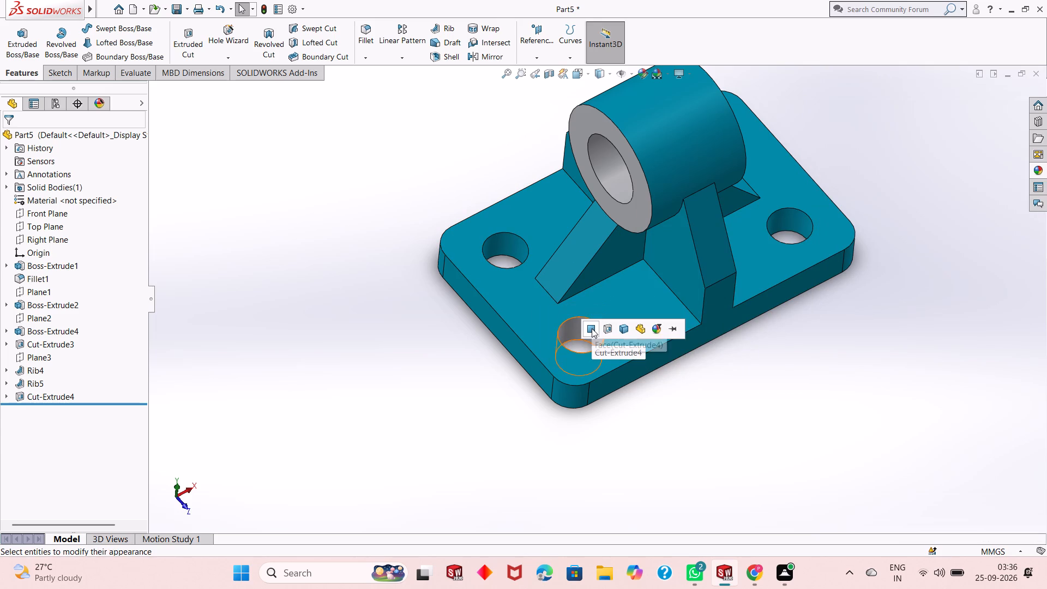
pyautogui.click(592, 329)
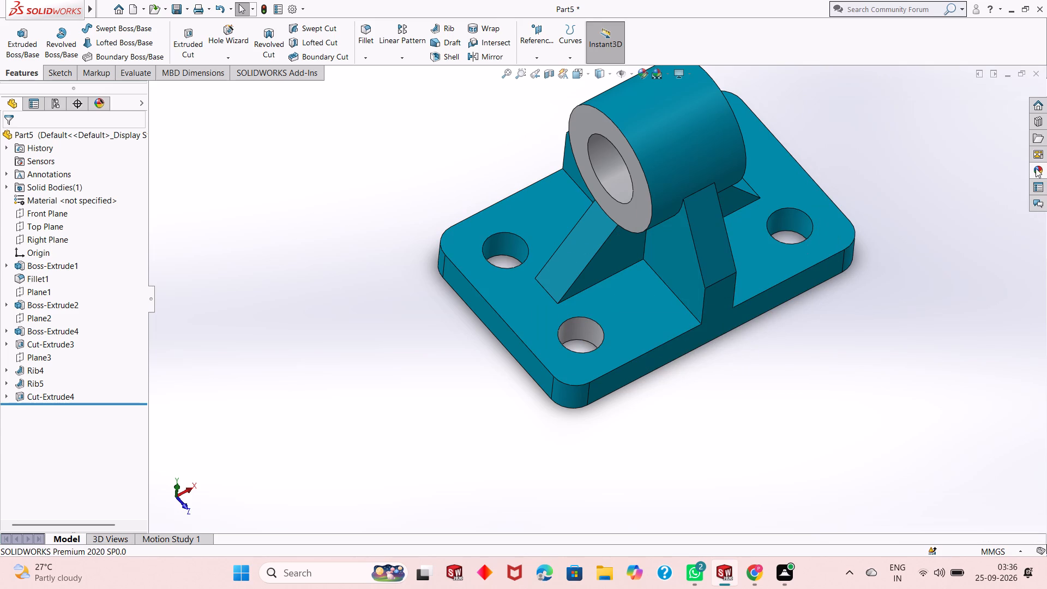
# Apply the polished aluminum appearance to the whole cut feature that forms the base's corner holes.
pyautogui.click(1036, 168)
pyautogui.moveTo(867, 386); pyautogui.dragTo(506, 250)
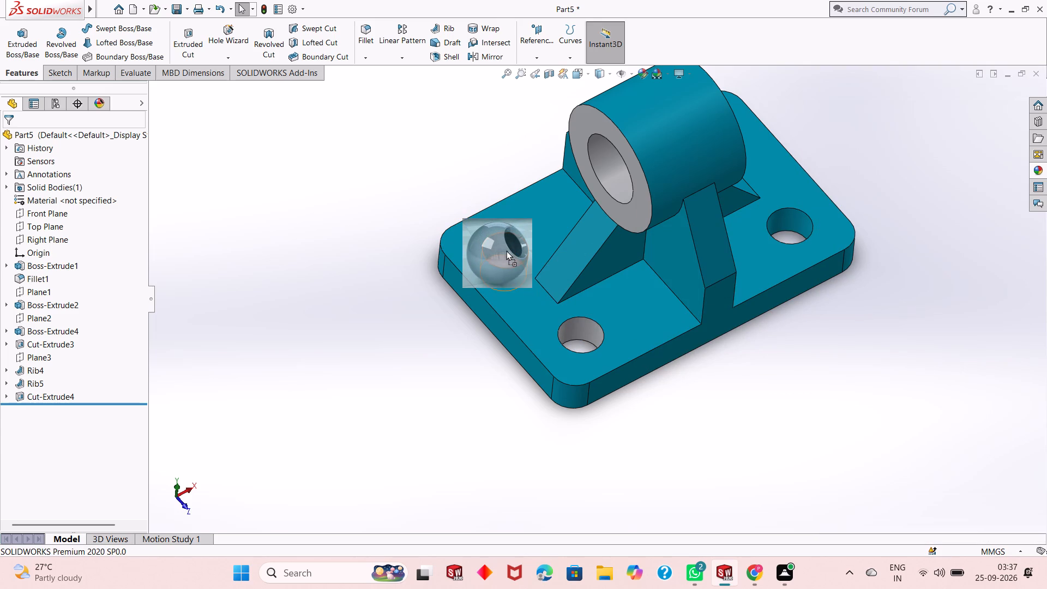
pyautogui.moveTo(506, 250); pyautogui.dragTo(508, 244)
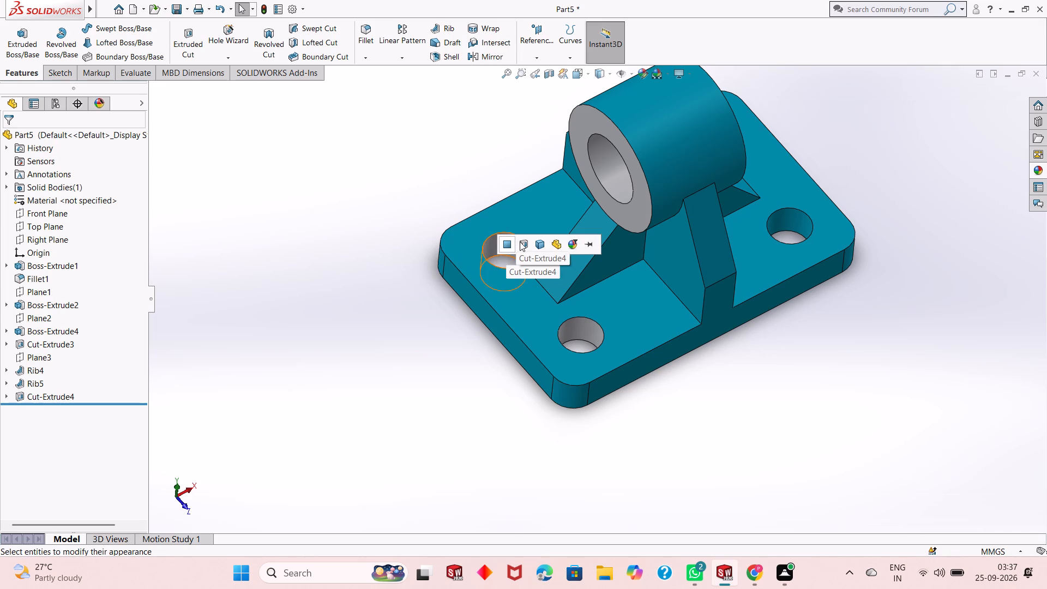
pyautogui.click(520, 242)
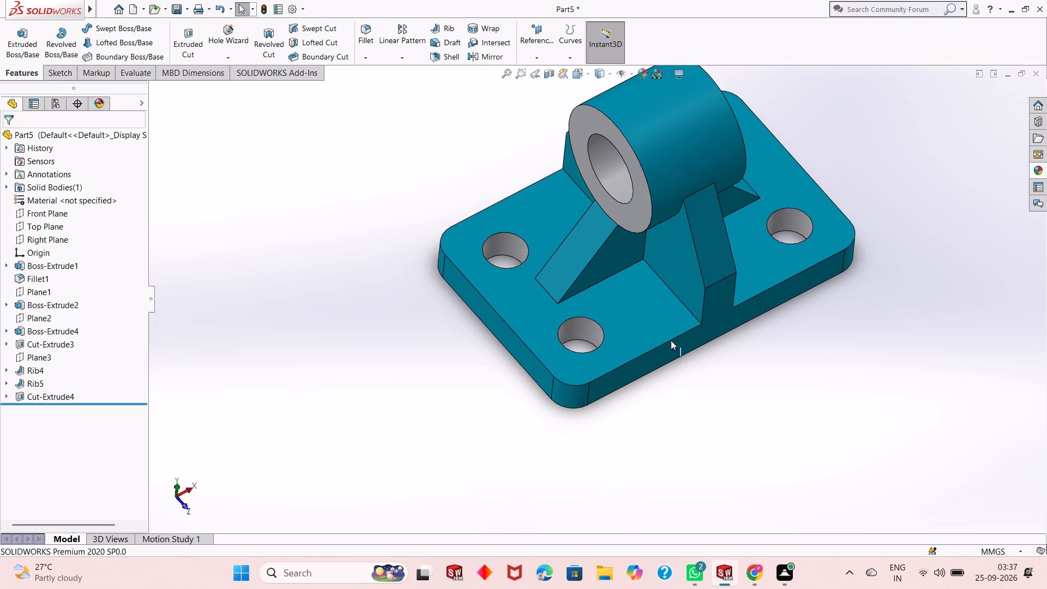
# Examine the coloured bracket from several angles, checking the finish of the boss faces and corner holes.
pyautogui.moveTo(670, 337); pyautogui.dragTo(672, 277, button='middle')
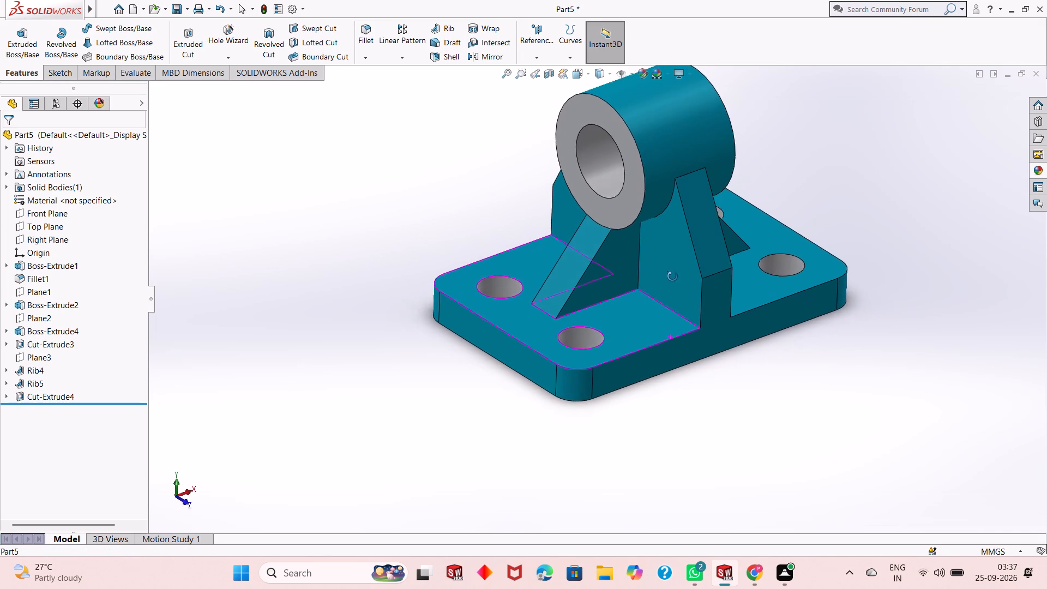
pyautogui.moveTo(672, 277); pyautogui.dragTo(646, 313, button='middle')
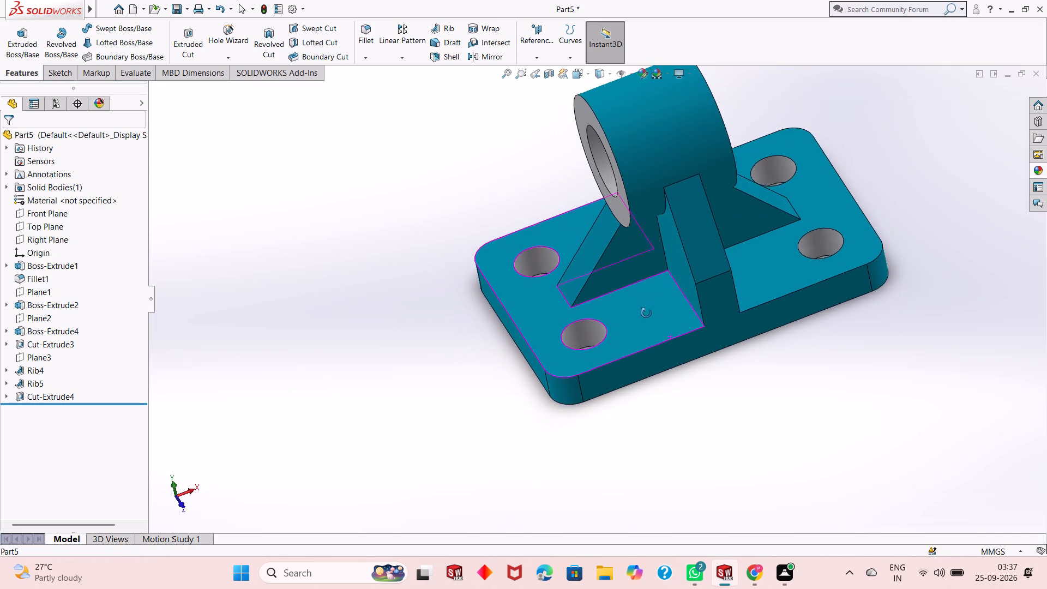
pyautogui.moveTo(646, 313); pyautogui.dragTo(646, 323, button='middle')
pyautogui.scroll(1, 650, 326)
pyautogui.scroll(-2, 775, 168)
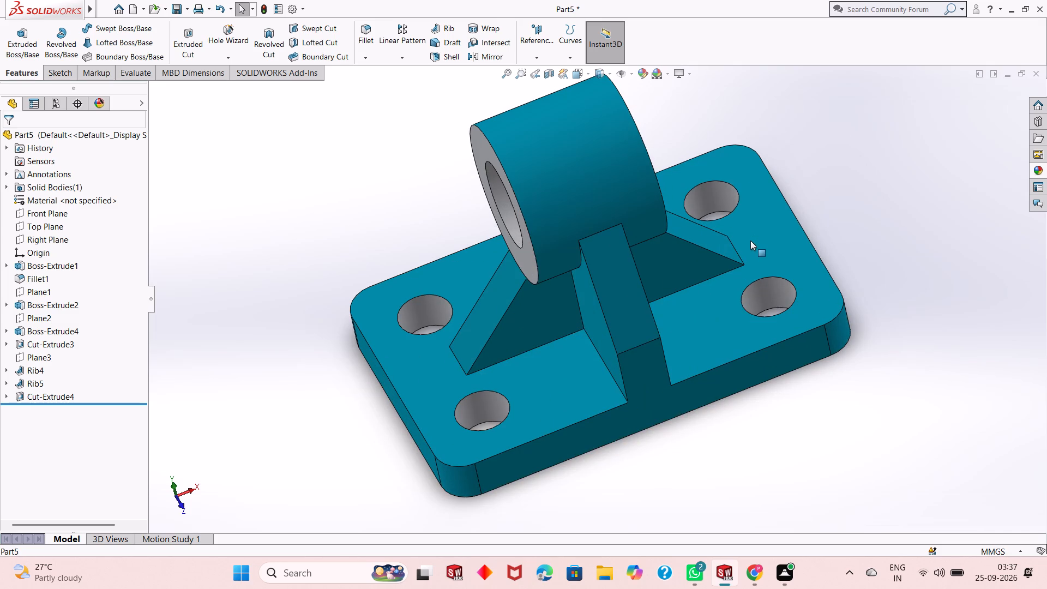
pyautogui.scroll(-2, 717, 201)
pyautogui.scroll(4, 717, 201)
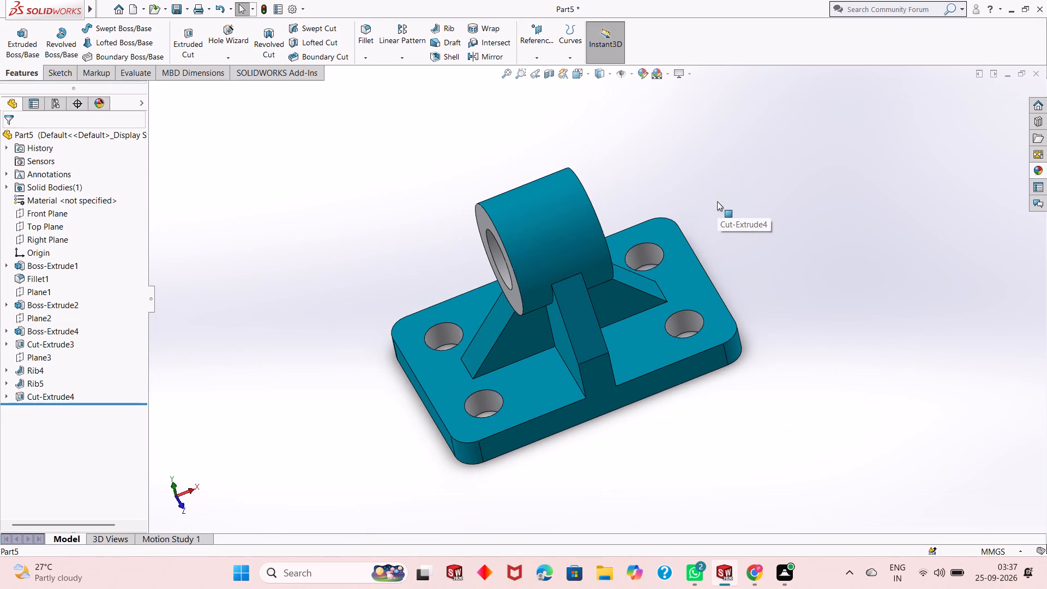
pyautogui.moveTo(639, 327); pyautogui.dragTo(632, 279, button='middle')
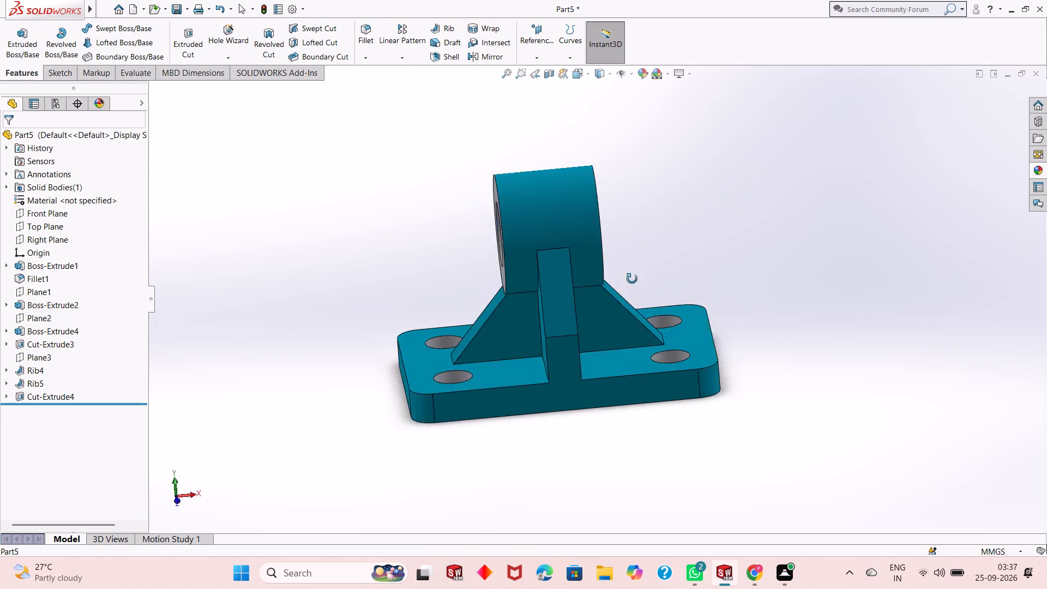
pyautogui.moveTo(632, 279); pyautogui.dragTo(649, 349, button='middle')
pyautogui.scroll(2, 485, 353)
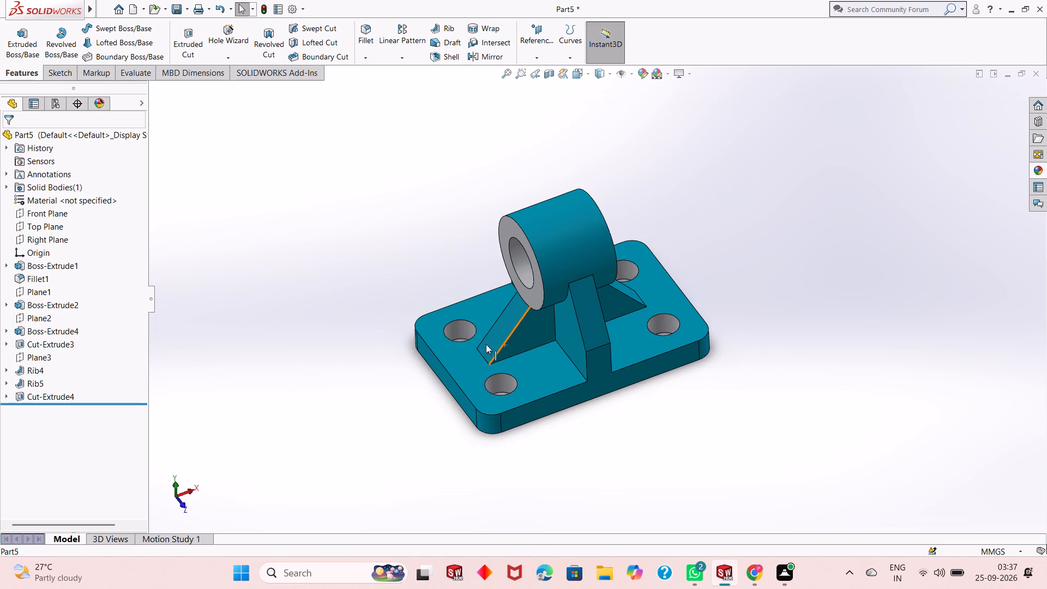
pyautogui.scroll(-2, 562, 347)
pyautogui.scroll(1, 561, 345)
pyautogui.scroll(-2, 565, 244)
pyautogui.scroll(1, 550, 312)
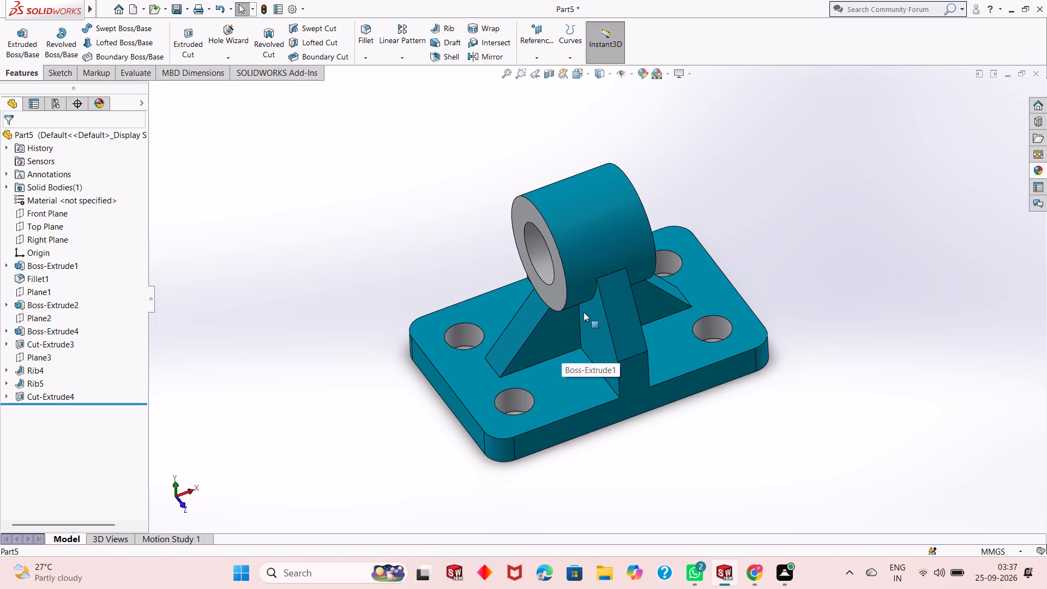
pyautogui.scroll(-2, 581, 322)
pyautogui.scroll(2, 579, 323)
pyautogui.scroll(-2, 545, 437)
pyautogui.scroll(2, 622, 348)
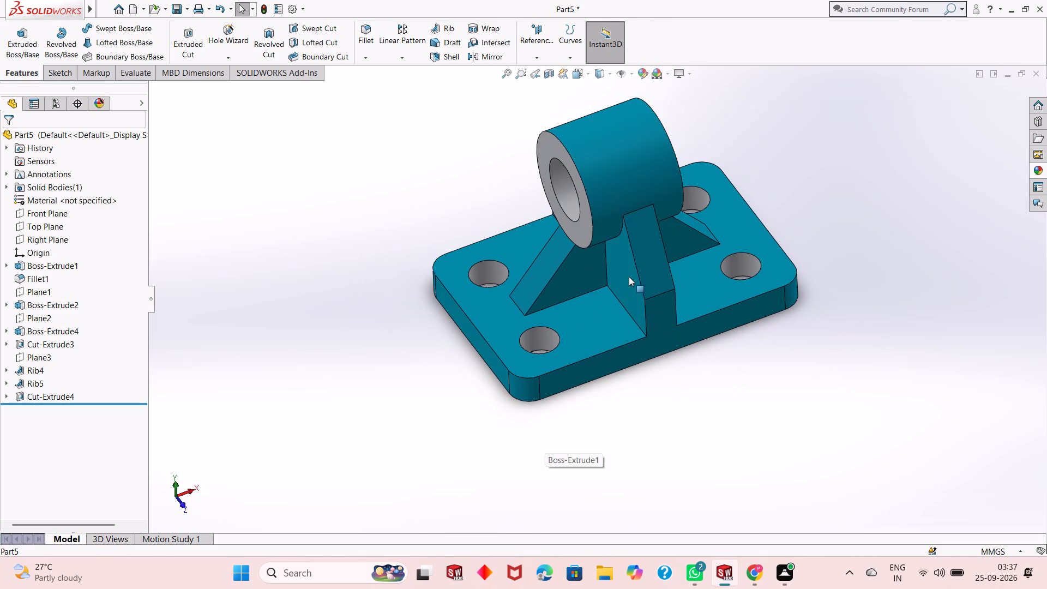
pyautogui.scroll(1, 629, 273)
pyautogui.scroll(-1, 623, 123)
pyautogui.scroll(-1, 627, 268)
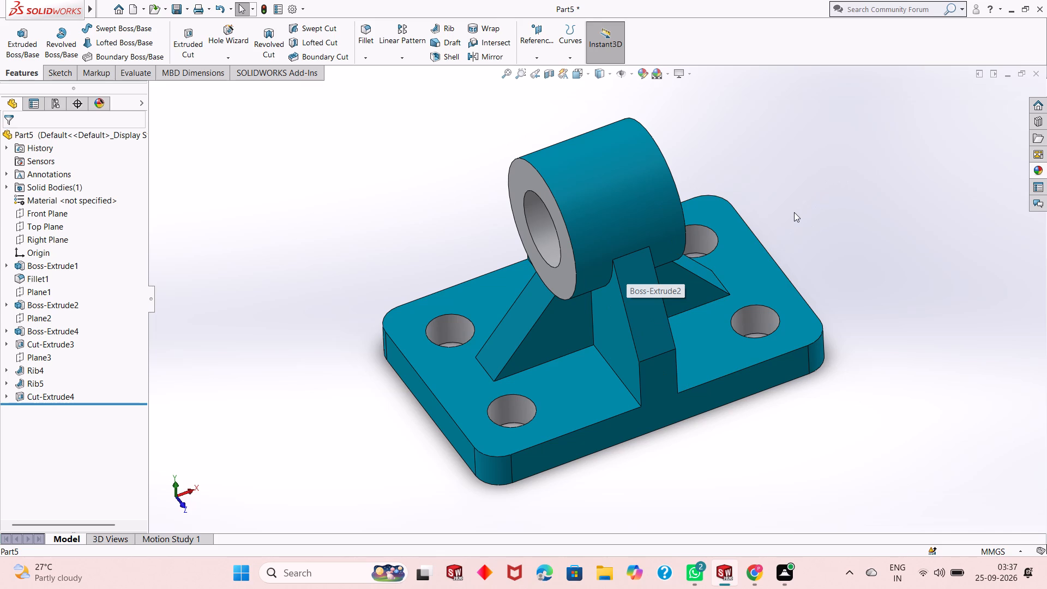
# Save the part in the Downloads folder as "Pillow block housing".
pyautogui.hotkey('ctrl', 's')
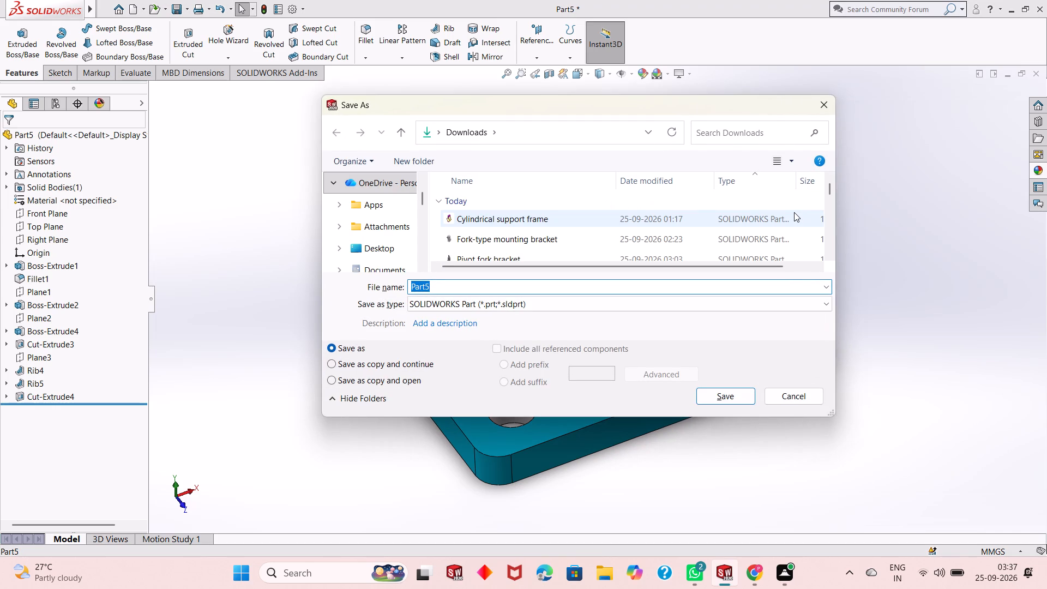
pyautogui.write('Pi')
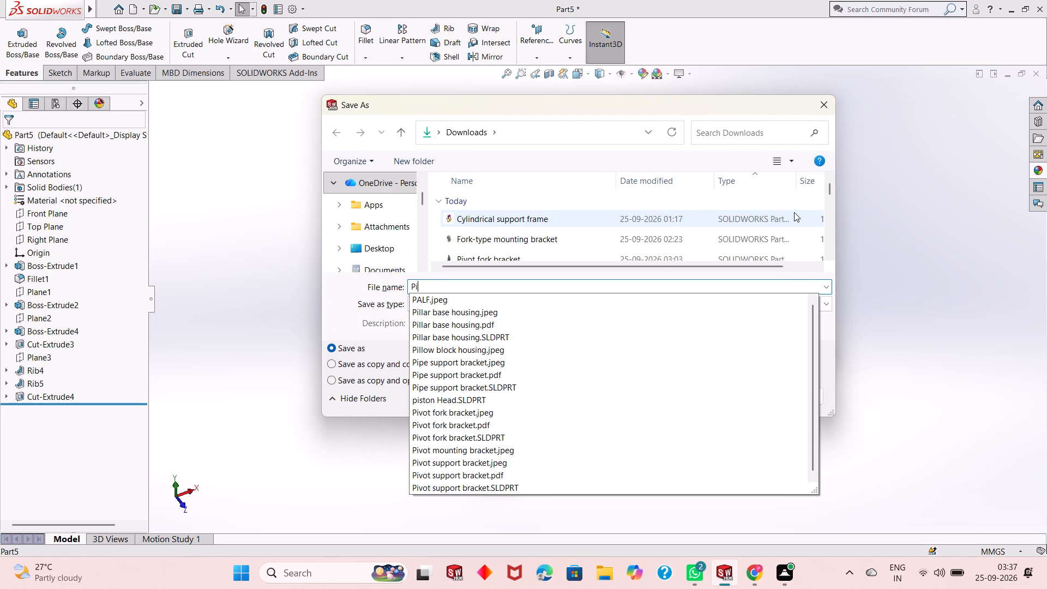
pyautogui.write('llow')
pyautogui.press('space')
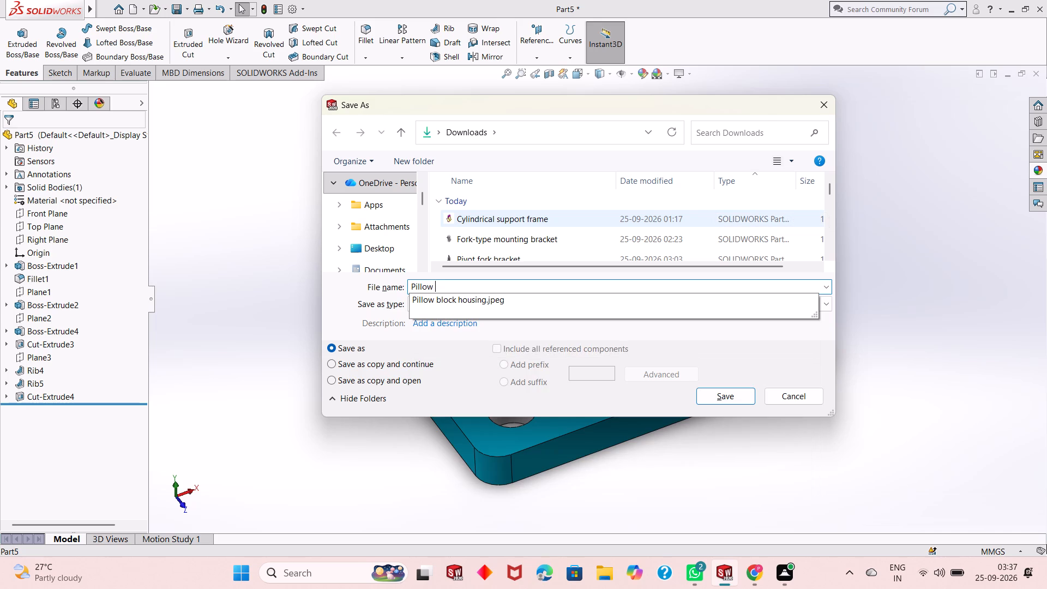
pyautogui.write('block housing')
pyautogui.press('Return')
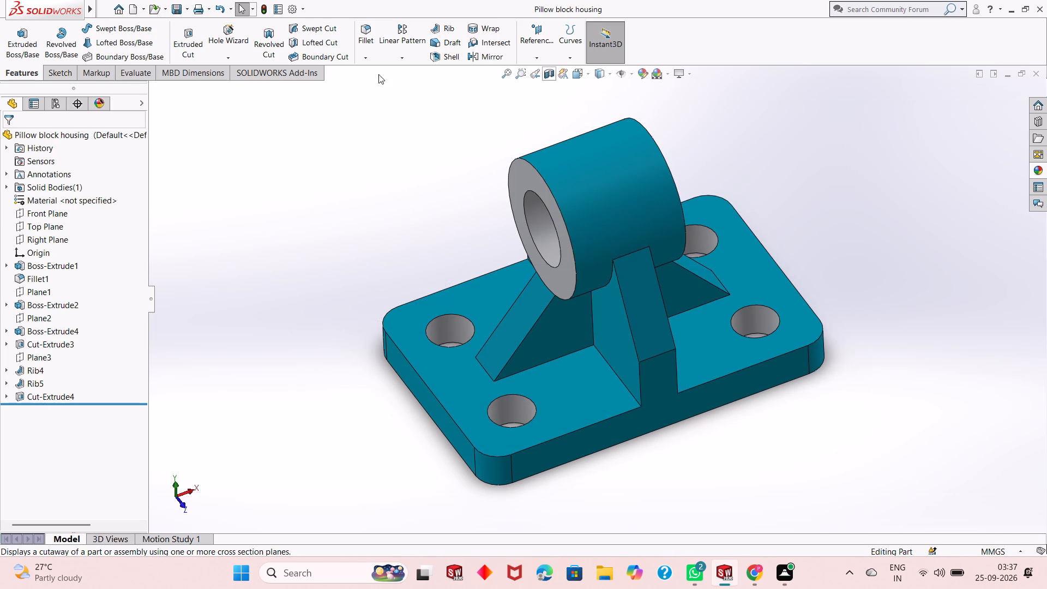
# Save a copy of the part as an Adobe PDF named "Pillow block housing" in Downloads.
pyautogui.click(188, 7)
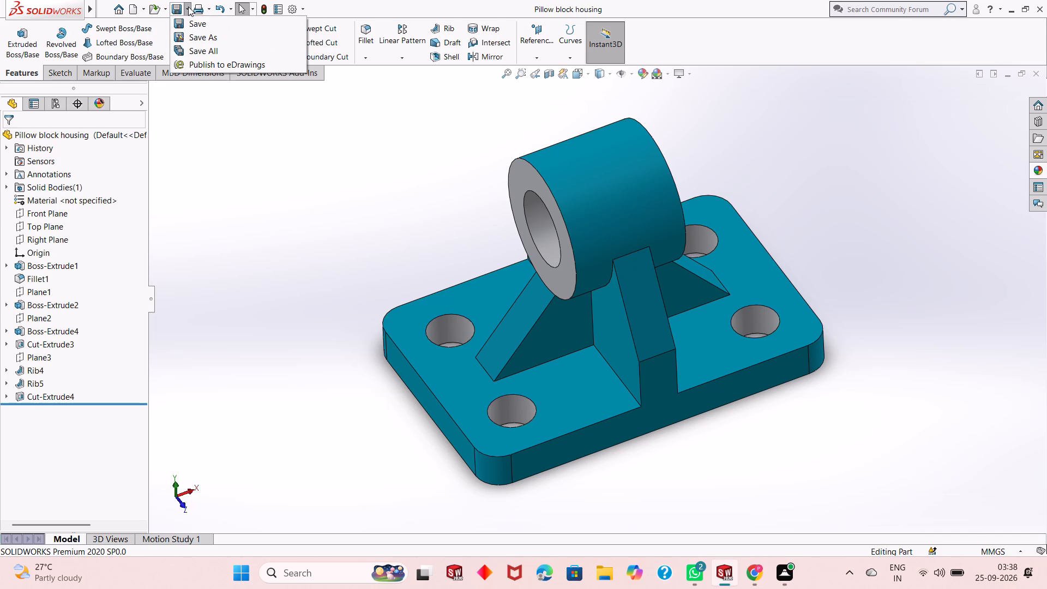
pyautogui.click(195, 34)
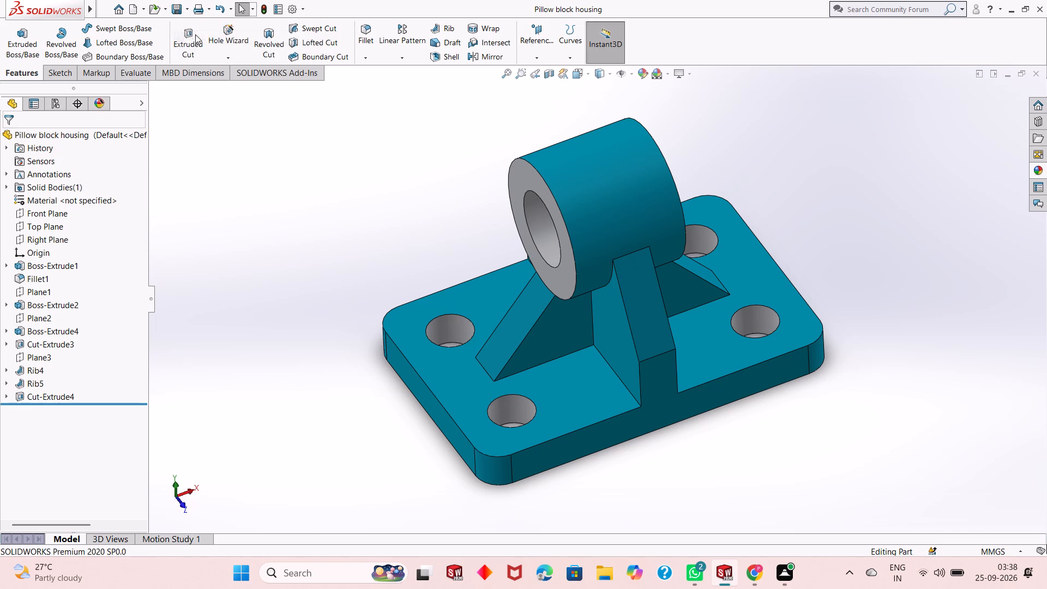
pyautogui.click(473, 304)
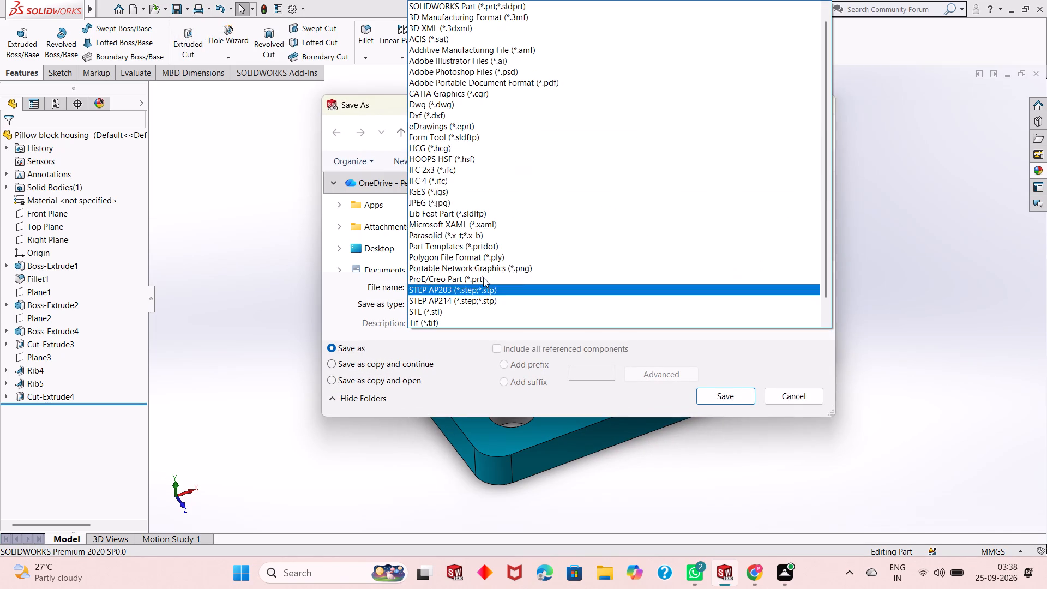
pyautogui.click(568, 85)
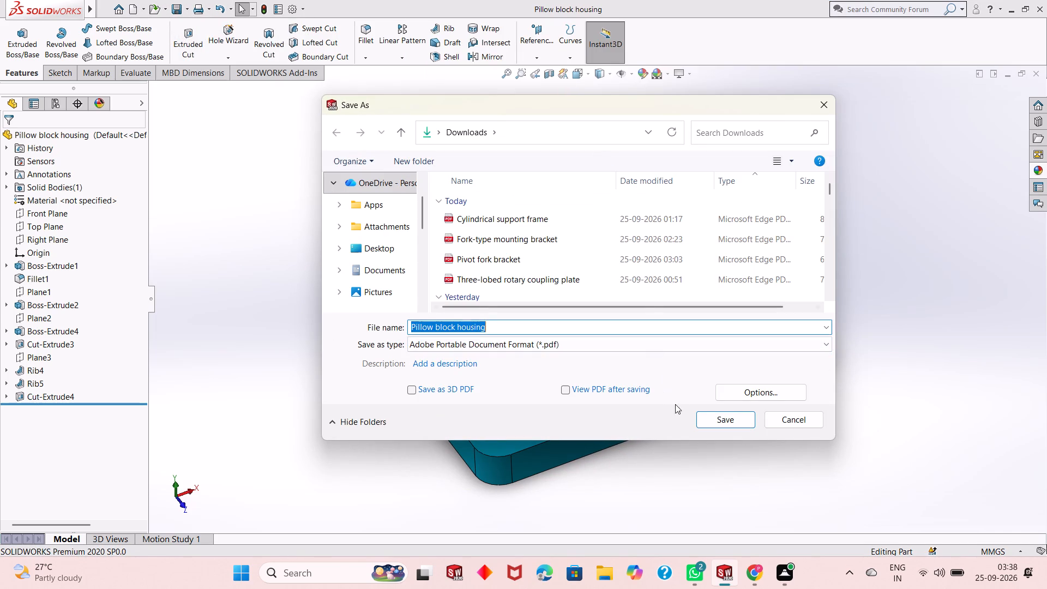
pyautogui.click(717, 422)
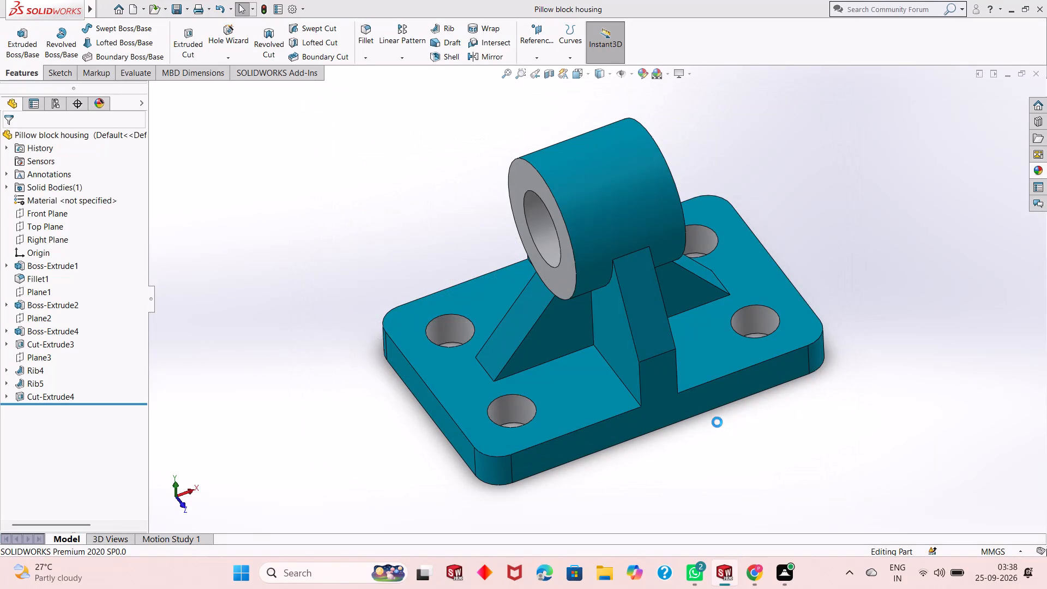
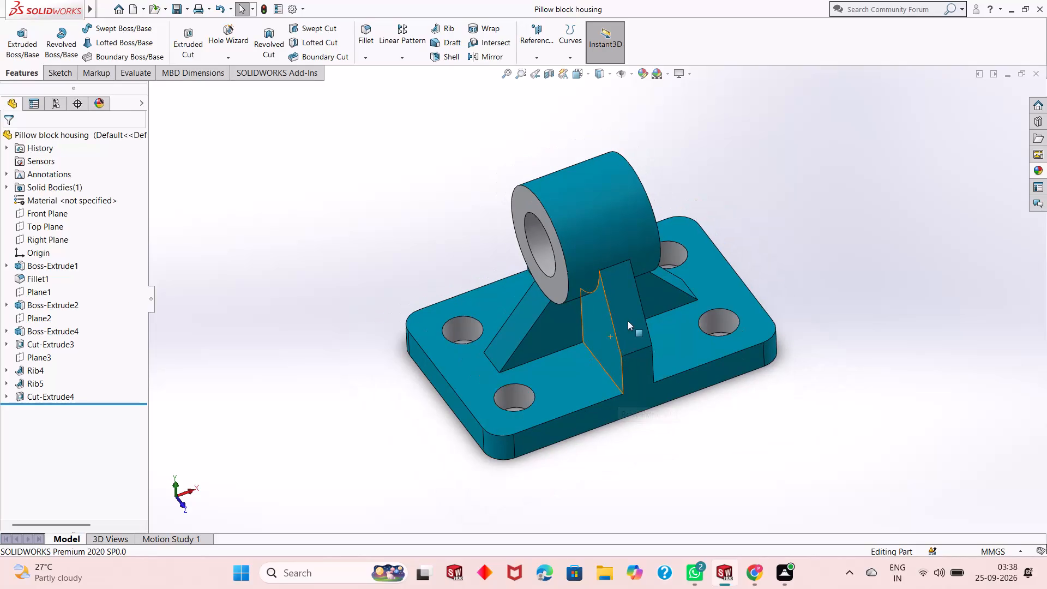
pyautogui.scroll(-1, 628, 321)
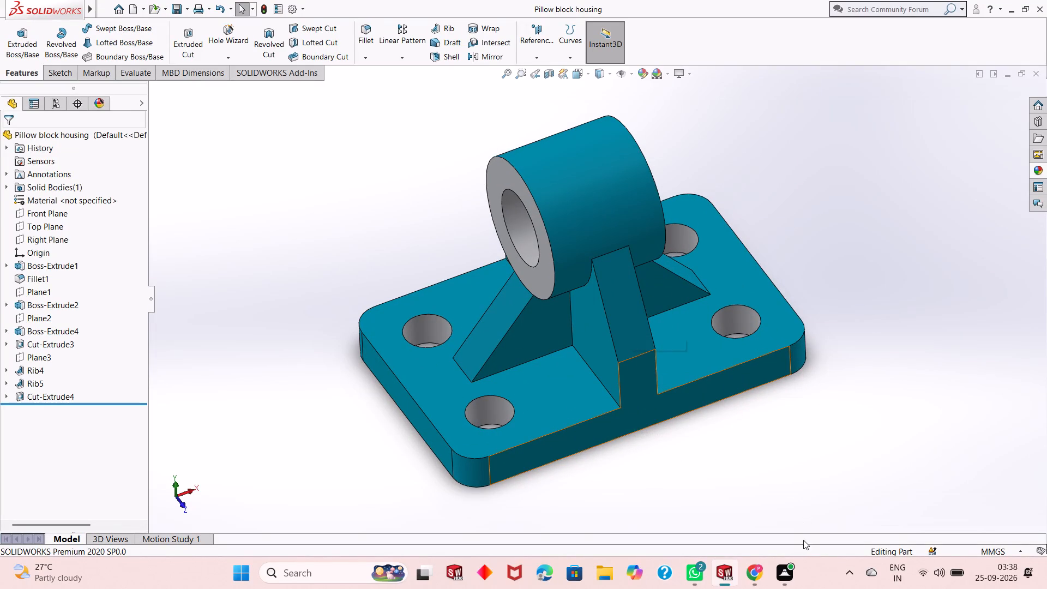